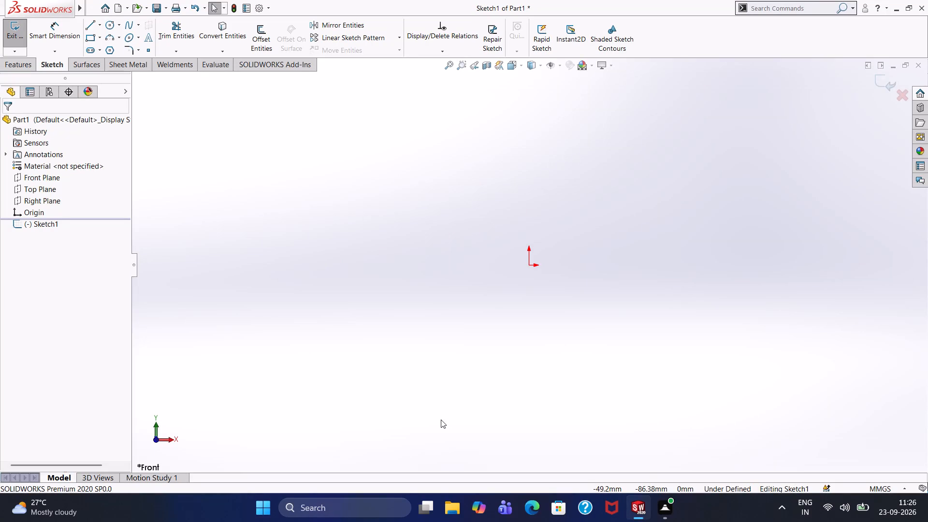
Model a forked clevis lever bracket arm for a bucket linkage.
Sketch two concentric circles centred on the origin, with diameters of 115 mm and 190 mm.
click(113, 27)
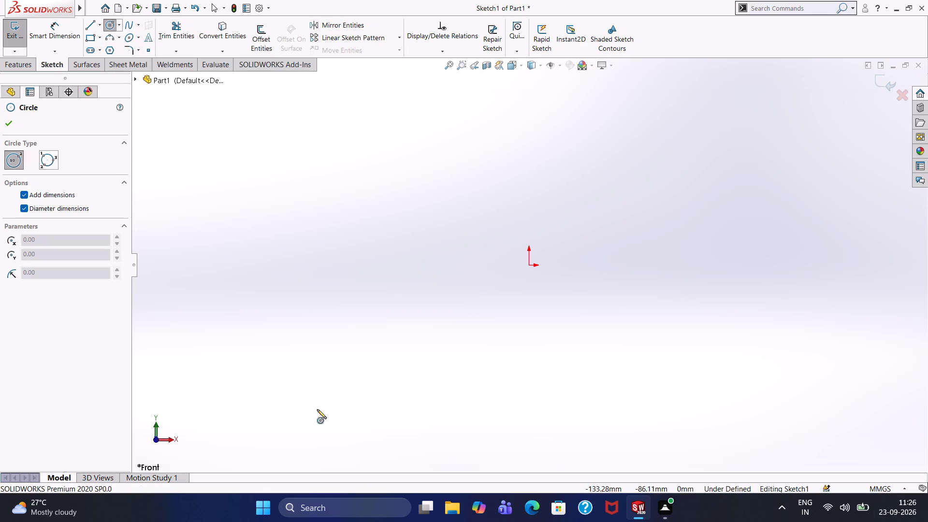
click(528, 265)
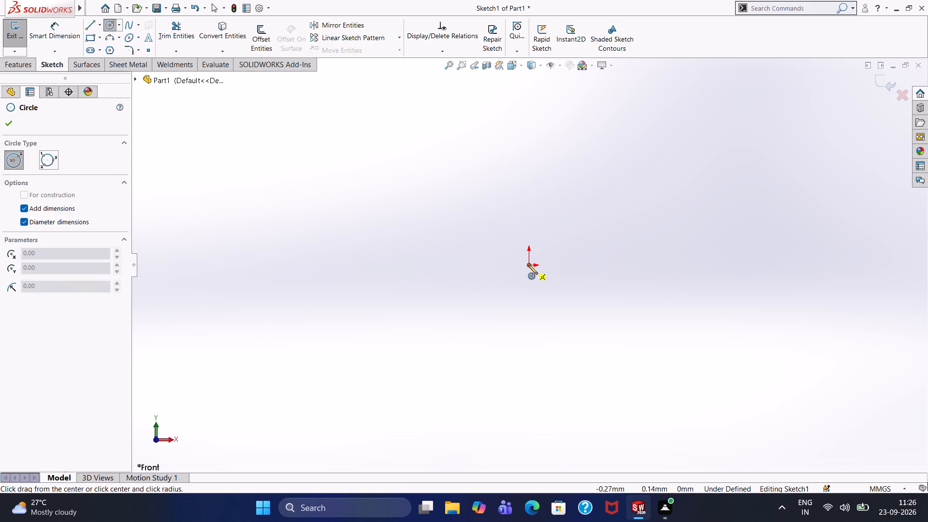
text(115)
key(Return)
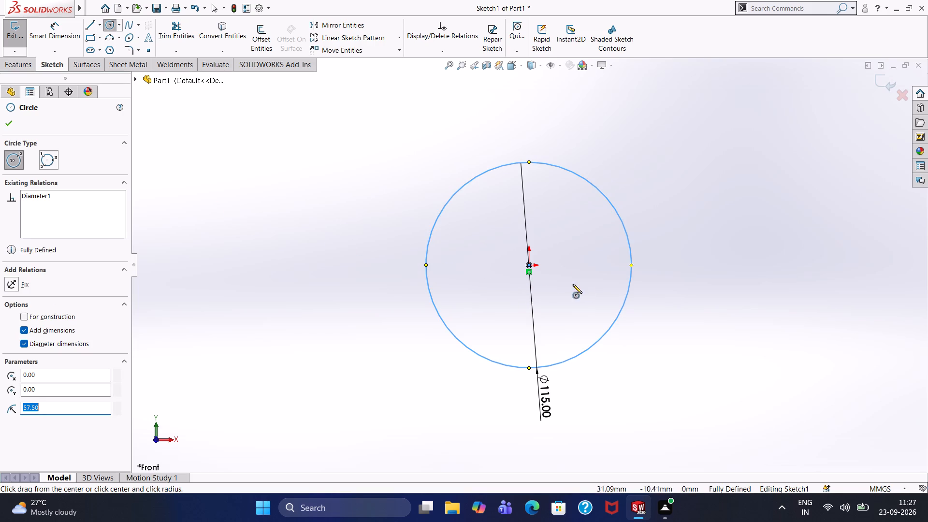
click(530, 264)
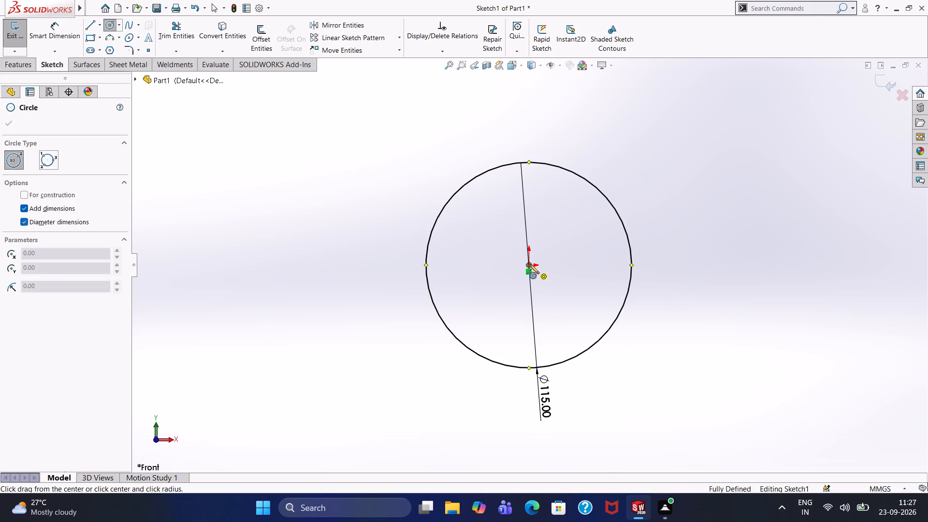
text(190)
key(Return)
scroll(348, 253, down, 2)
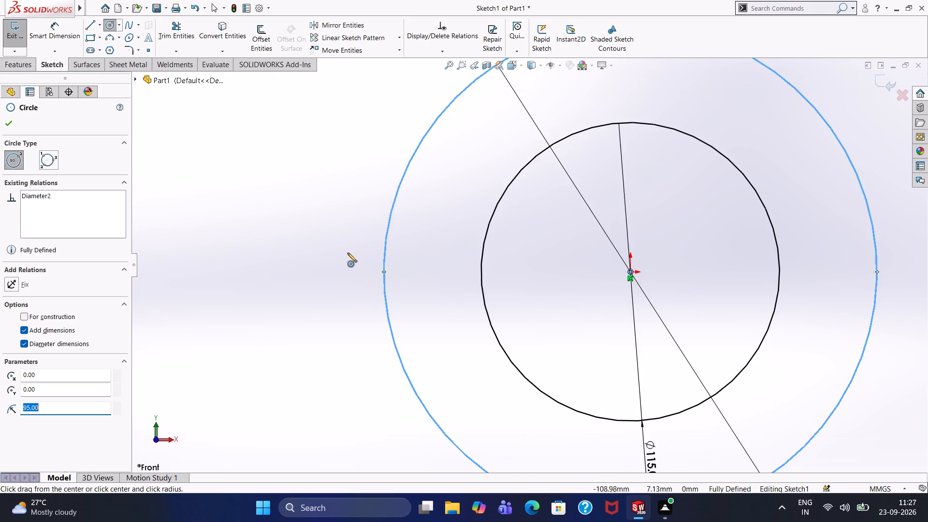
scroll(346, 253, down, 1)
scroll(346, 253, up, 3)
scroll(345, 253, down, 1)
scroll(346, 253, up, 1)
scroll(347, 253, down, 1)
scroll(347, 253, up, 1)
scroll(424, 274, up, 2)
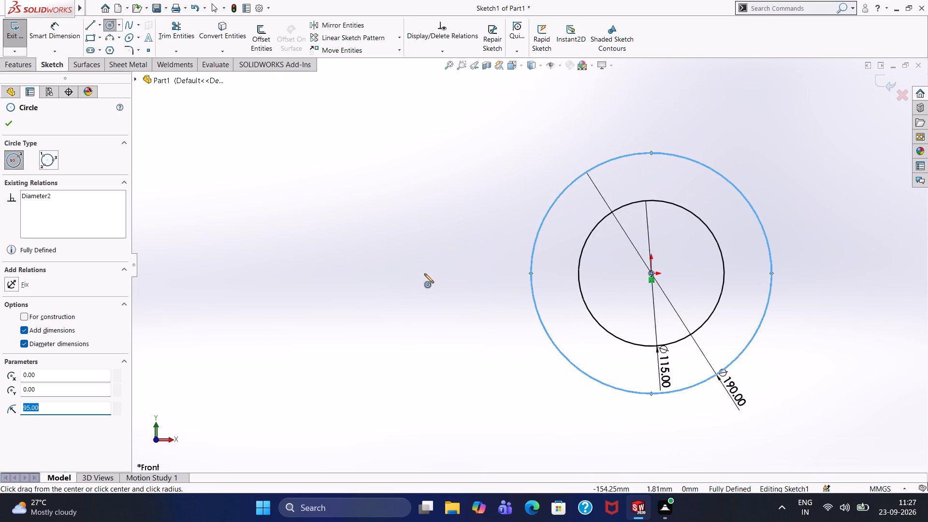
scroll(454, 262, up, 1)
click(14, 125)
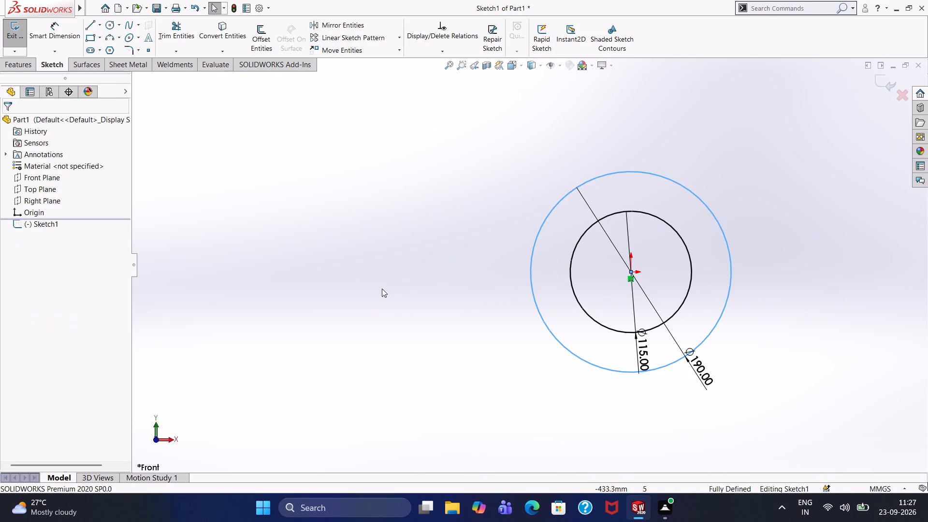
Draw a vertical centerline about 315 mm long upward from the origin and end the line chain.
scroll(518, 332, up, 5)
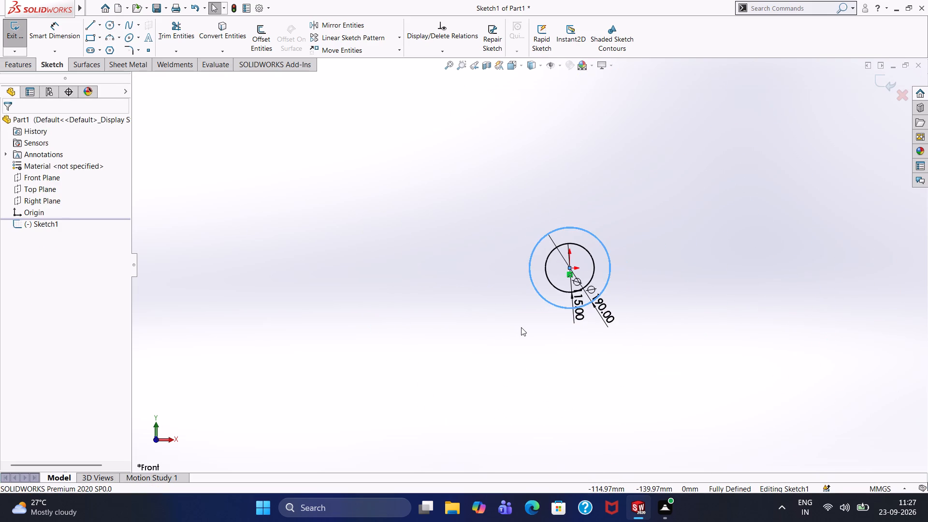
scroll(521, 327, down, 1)
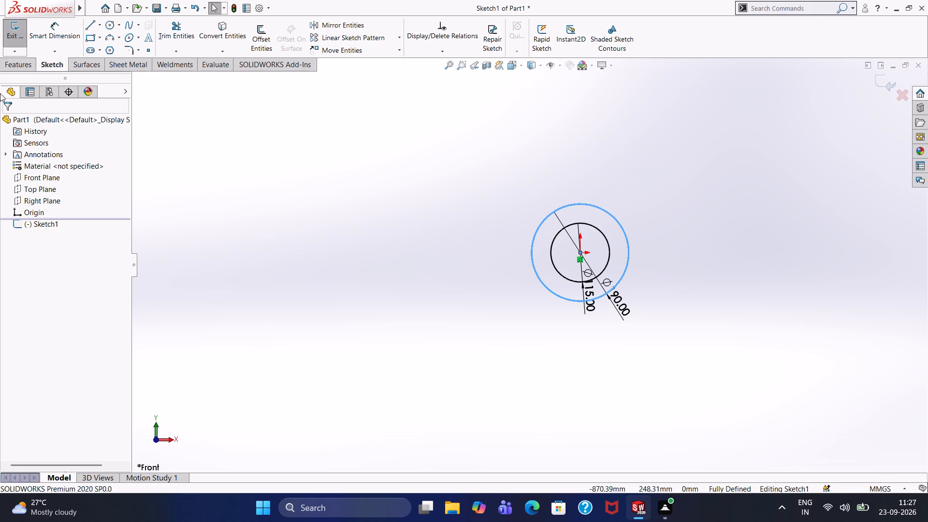
click(101, 29)
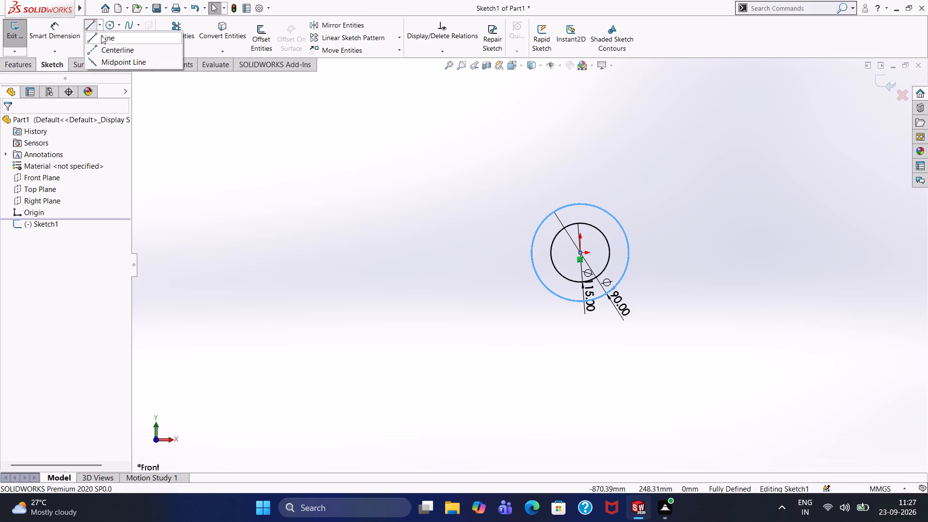
click(108, 52)
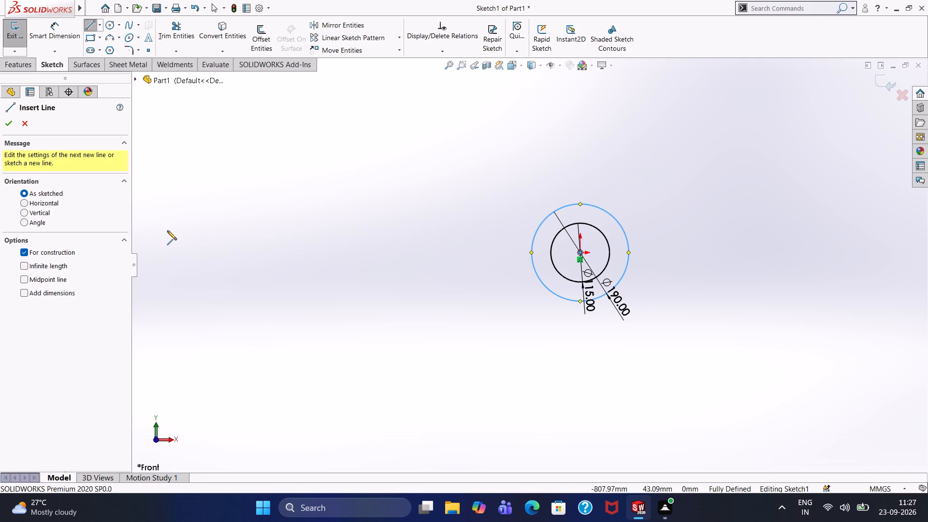
click(580, 252)
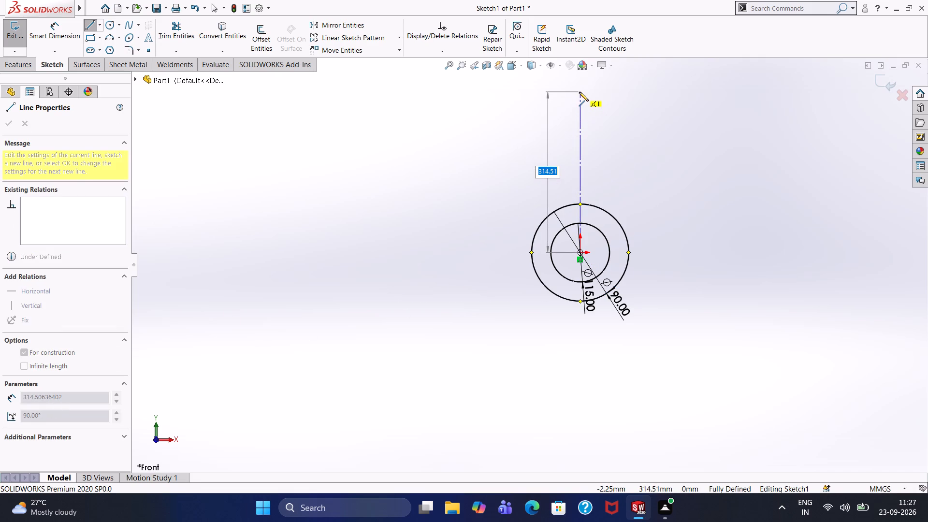
click(579, 92)
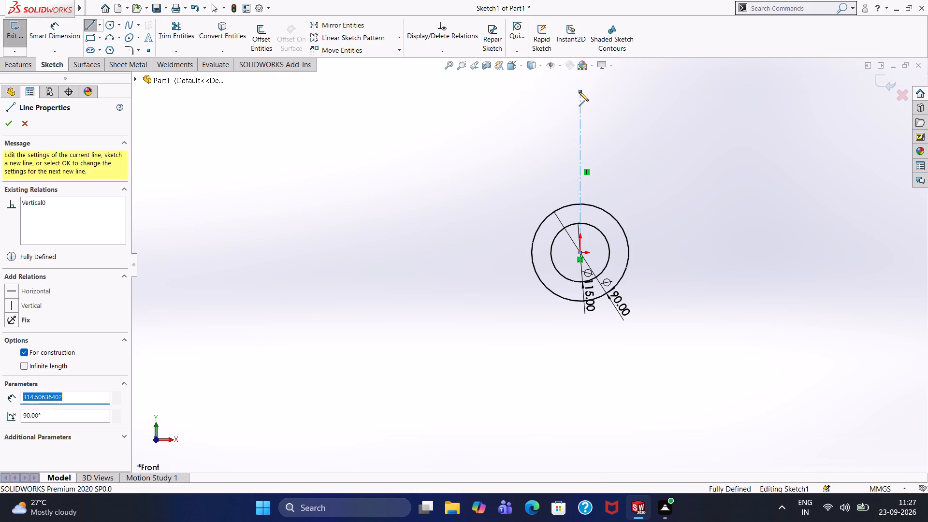
right_click(425, 180)
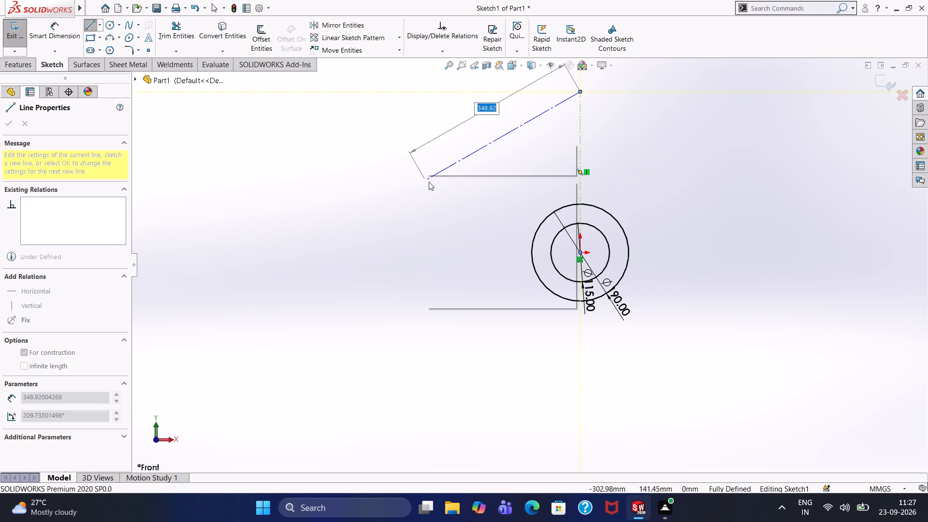
click(441, 192)
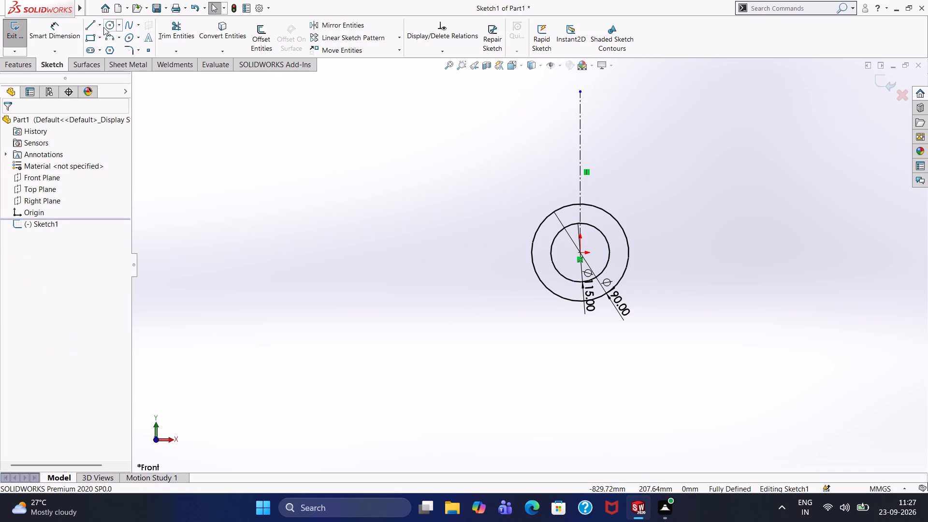
Draw a slanted centerline about 309 mm long from the origin, up and to the right of the vertical centerline, at about 67° from horizontal.
click(101, 27)
click(103, 46)
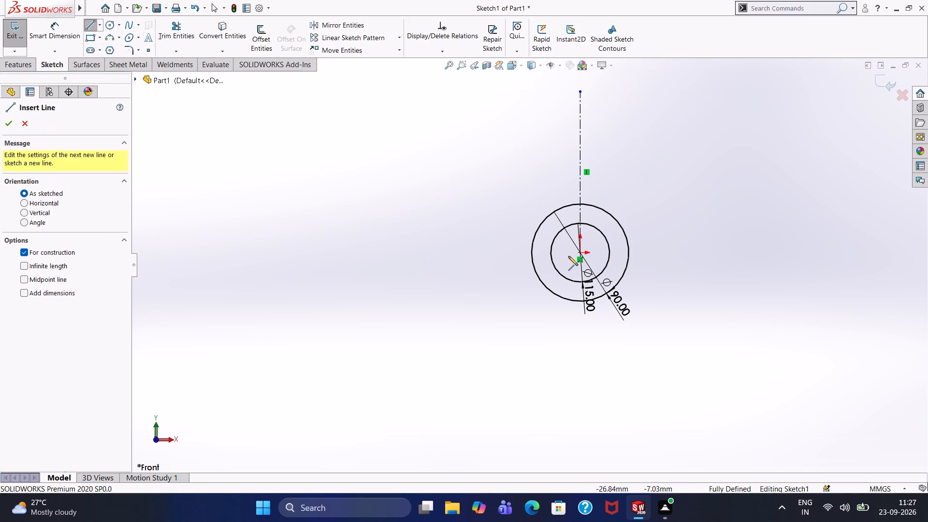
drag(579, 250, 582, 243)
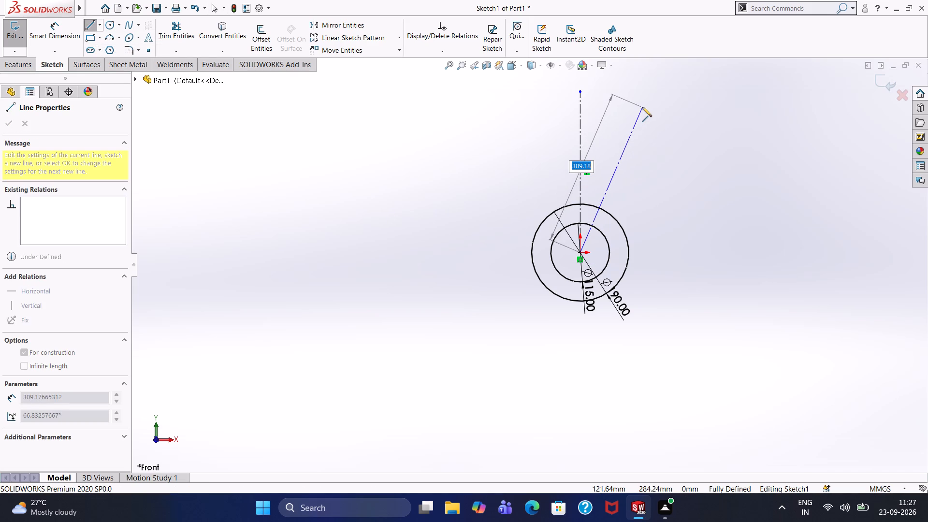
click(642, 107)
right_click(660, 133)
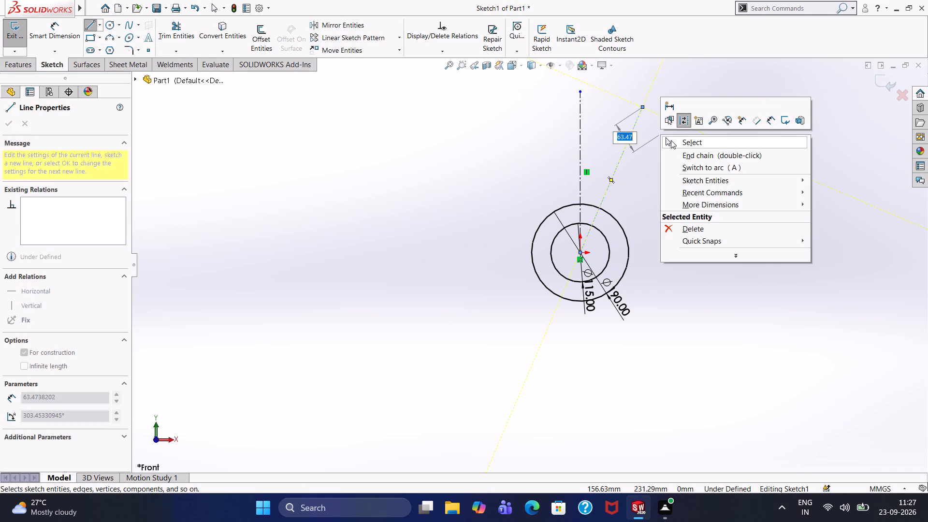
click(671, 140)
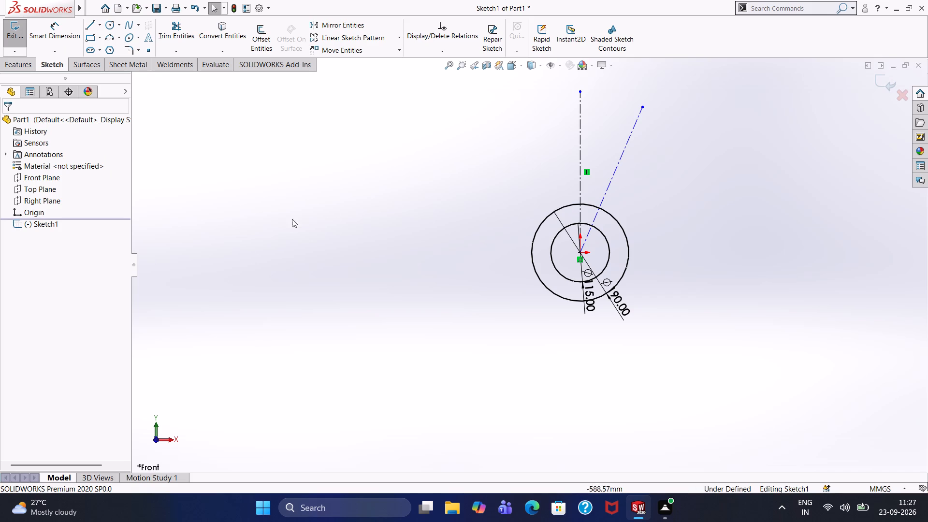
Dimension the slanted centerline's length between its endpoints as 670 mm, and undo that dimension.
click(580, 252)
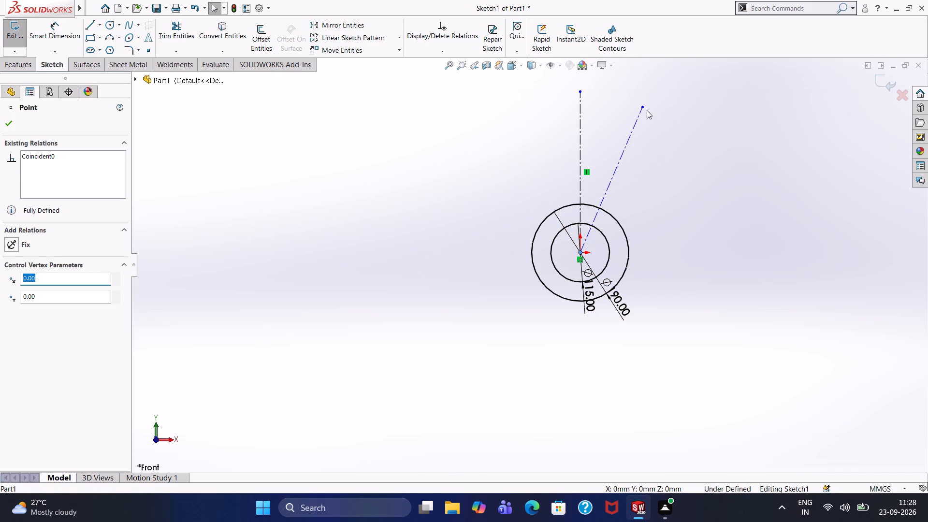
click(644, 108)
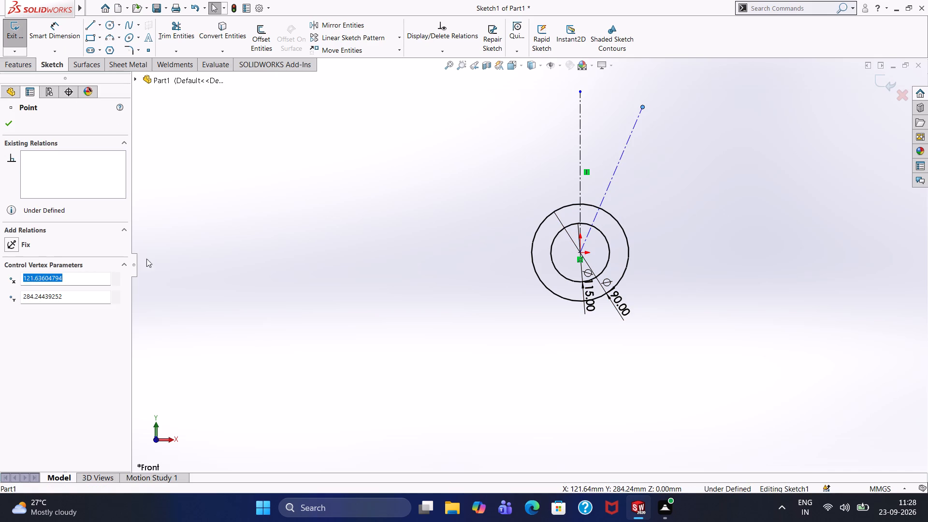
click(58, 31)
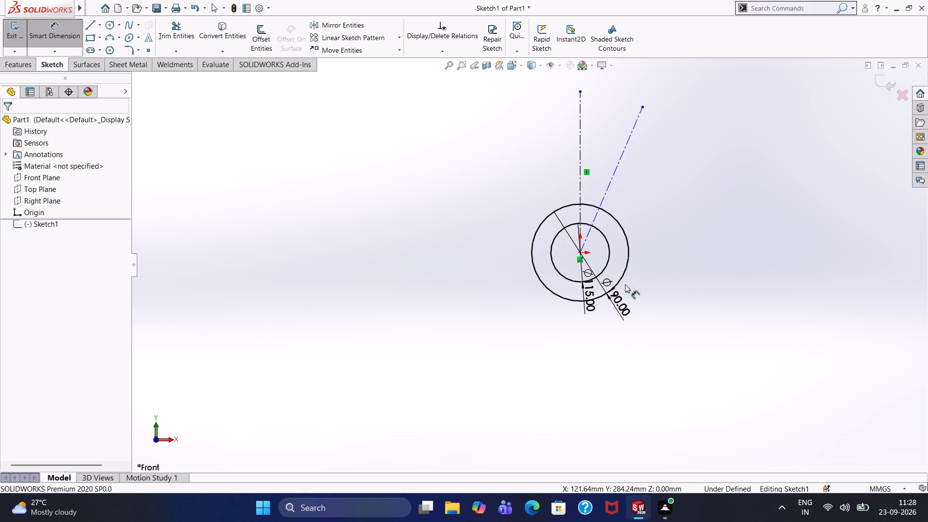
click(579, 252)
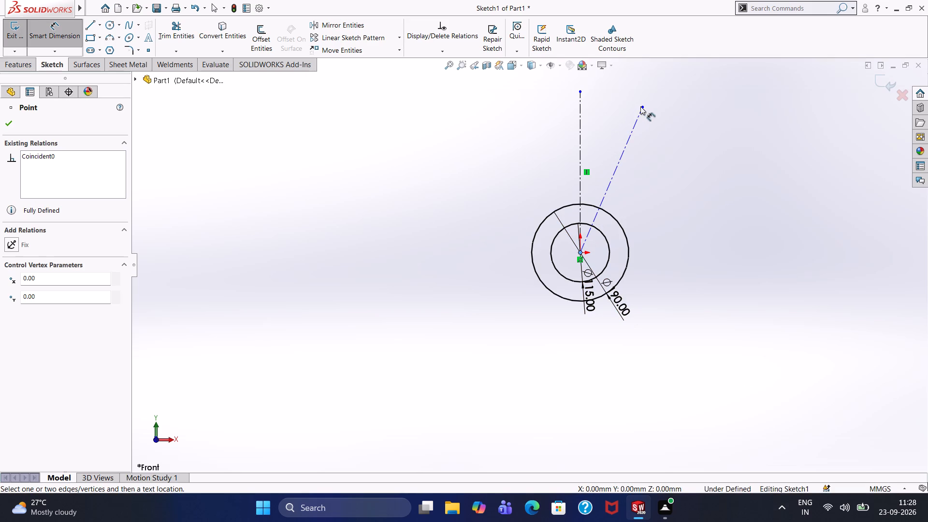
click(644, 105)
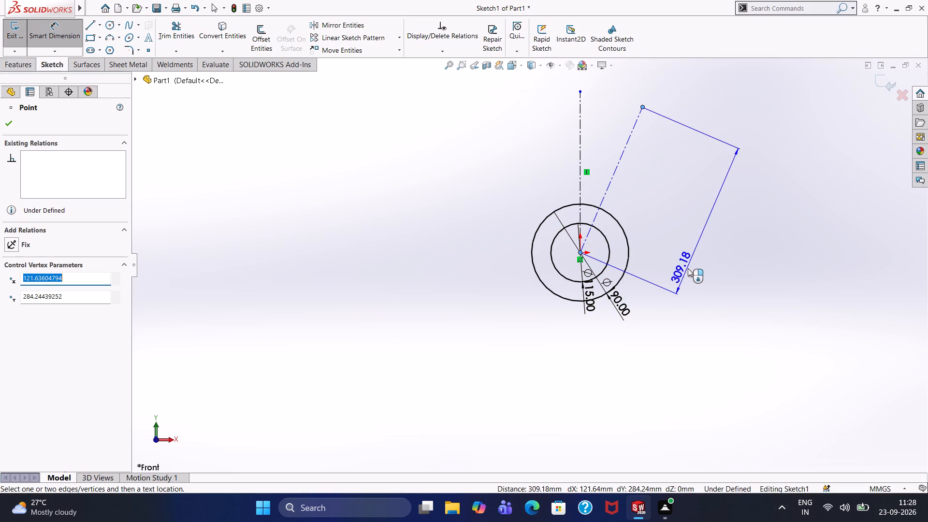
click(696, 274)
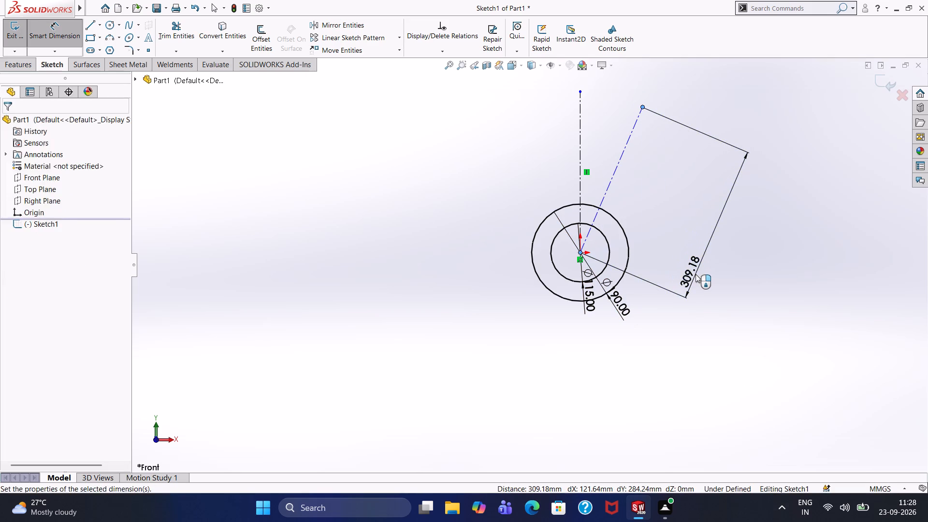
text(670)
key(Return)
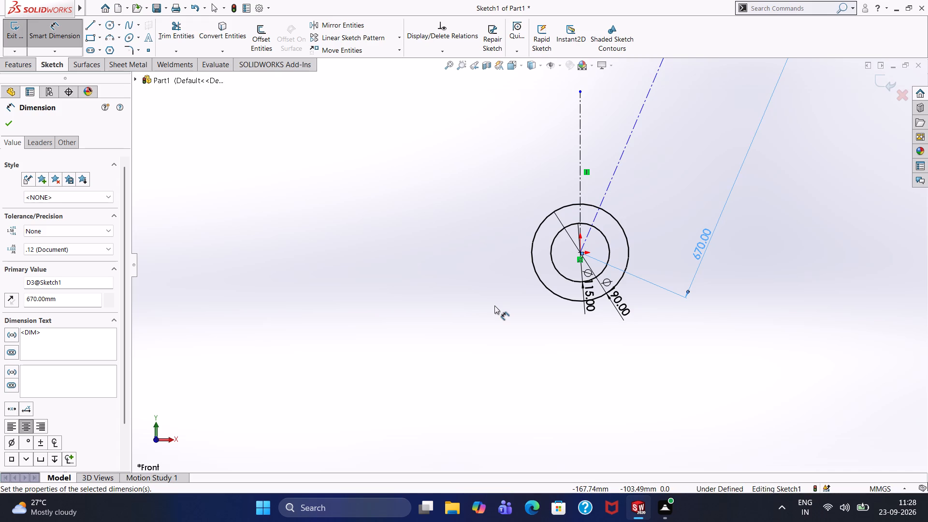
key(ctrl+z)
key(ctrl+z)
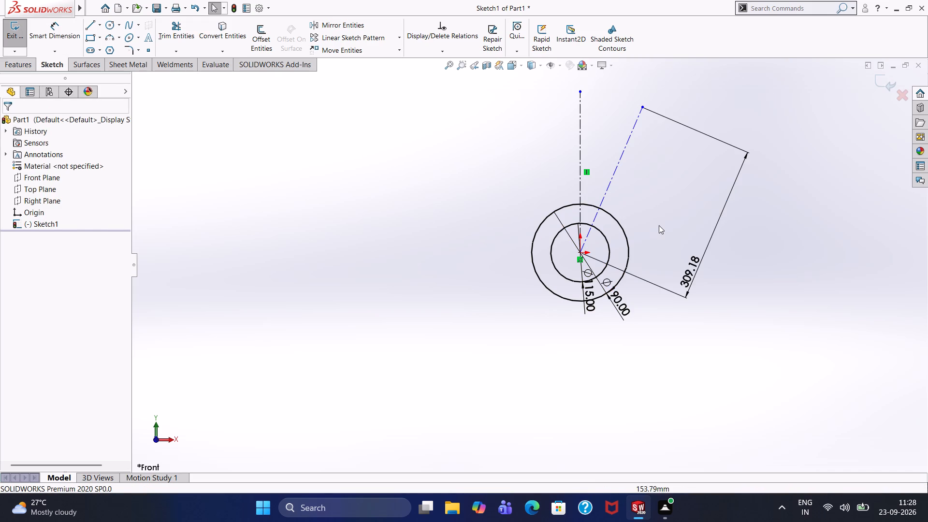
Dimension the slanted centerline from its outer endpoint to the origin as 670 mm and leave the dimension tool.
click(42, 29)
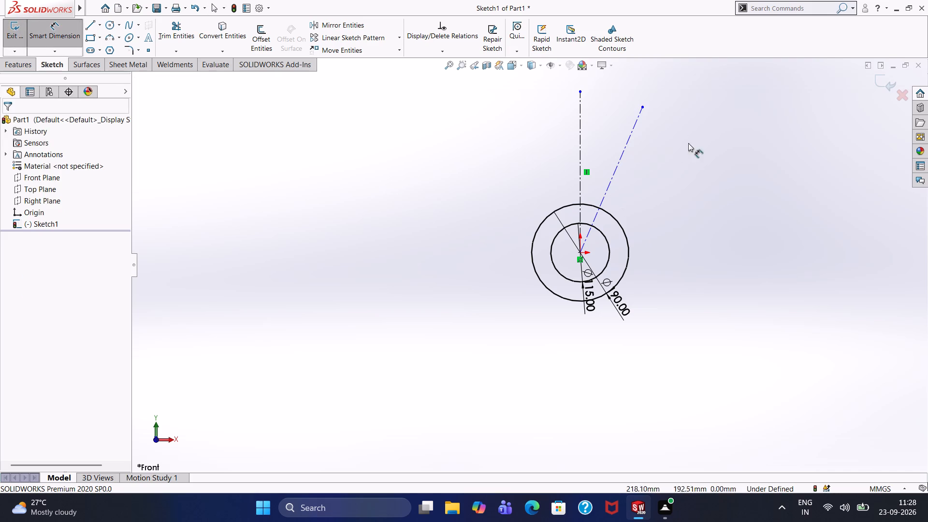
click(642, 105)
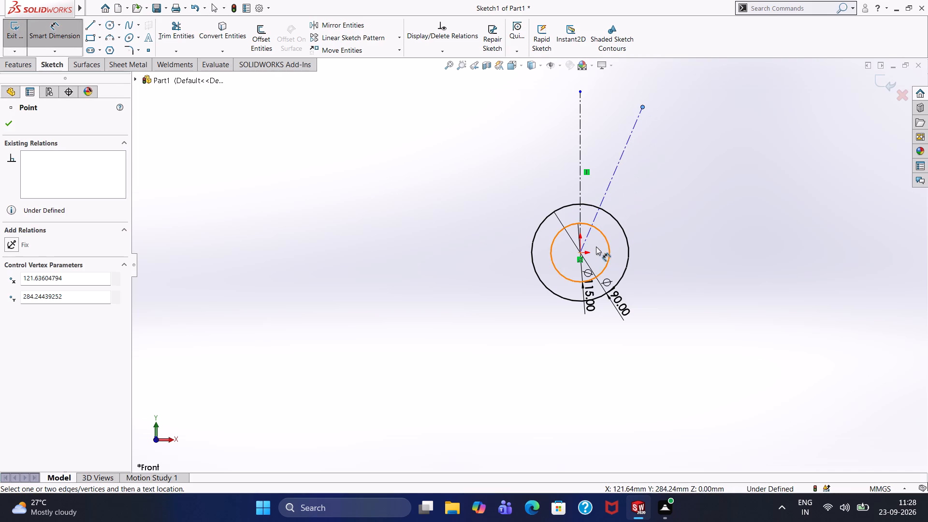
click(579, 251)
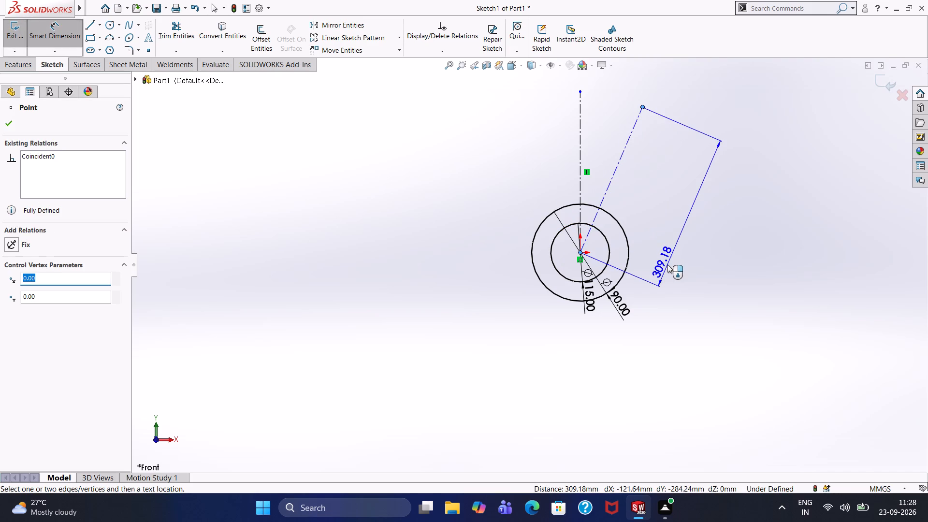
scroll(667, 264, up, 4)
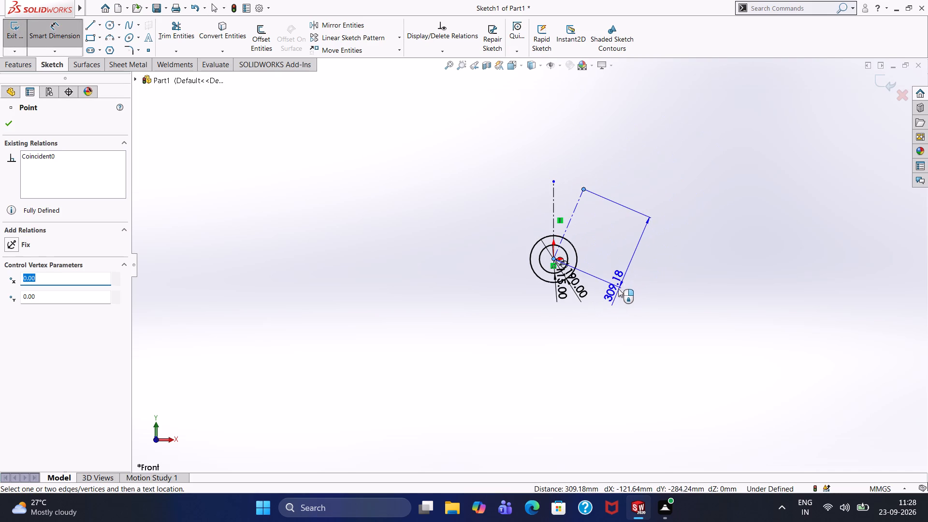
scroll(618, 289, up, 1)
click(622, 296)
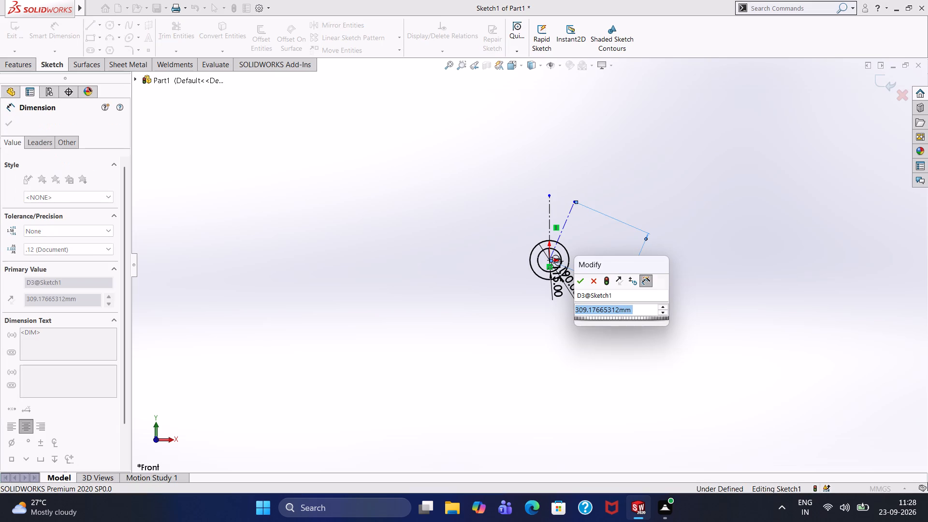
text(67)
key(0)
key(Return)
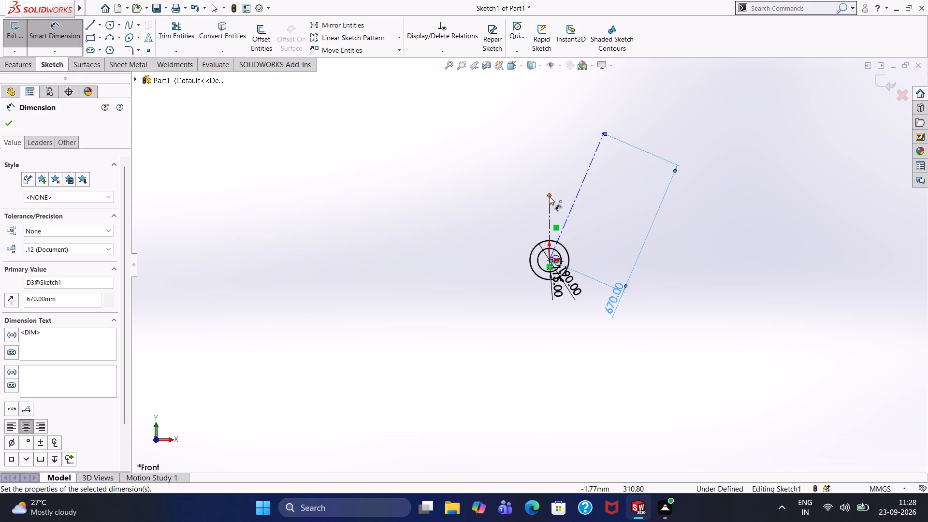
drag(549, 196, 547, 156)
key(Escape)
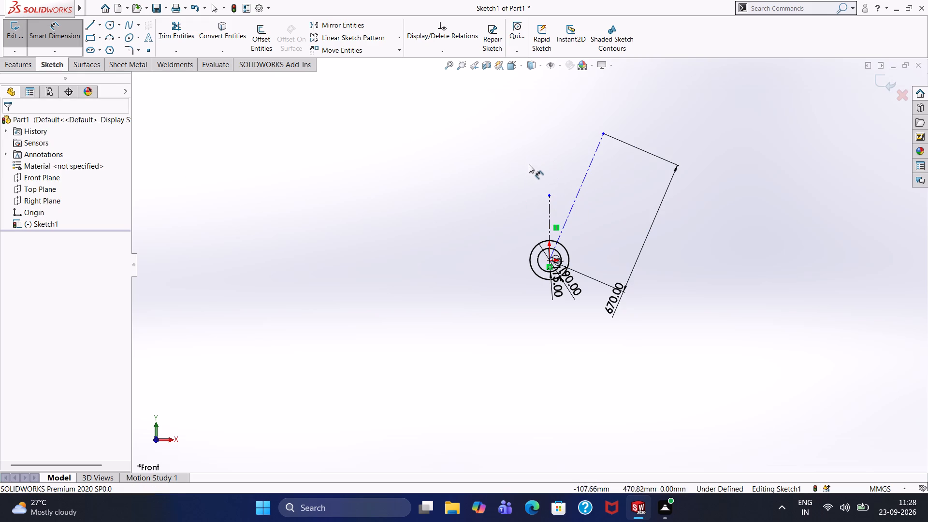
key(Escape)
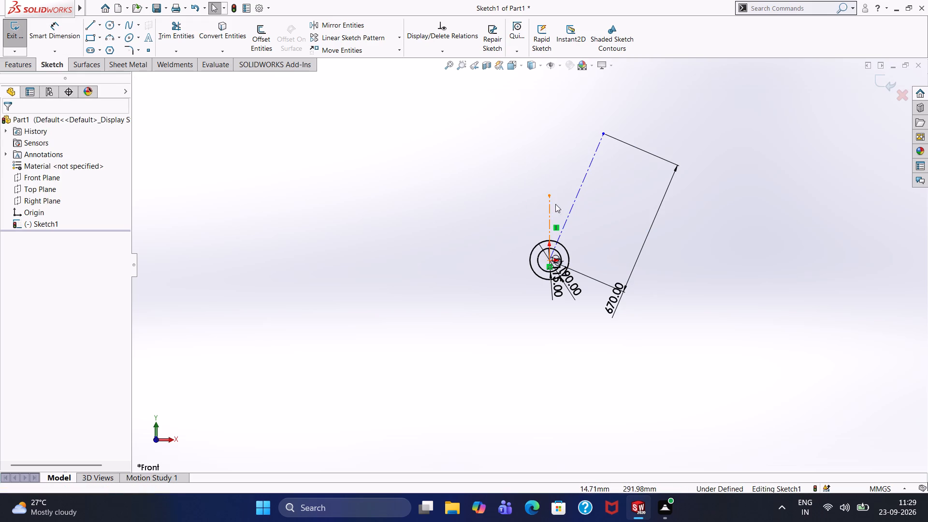
Lengthen the vertical centerline to about 485 mm by moving its upper endpoint straight up.
drag(549, 195, 554, 163)
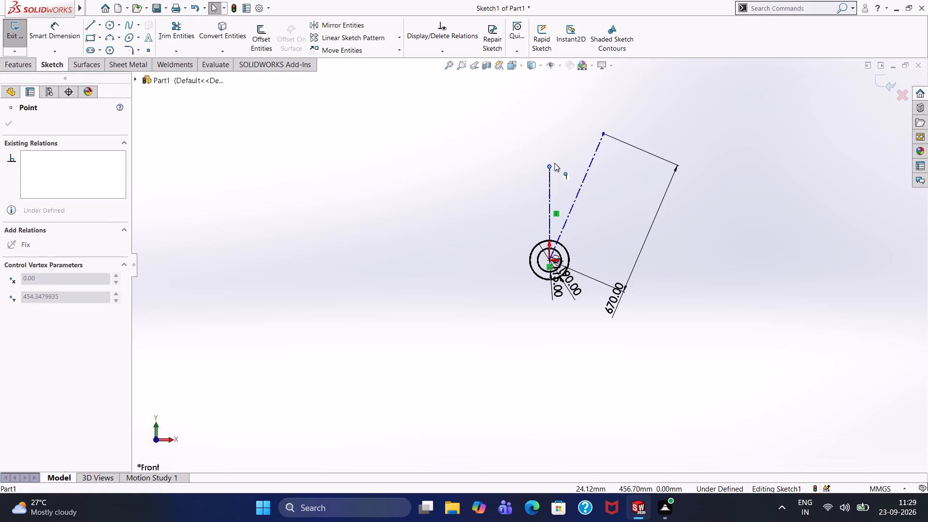
drag(554, 163, 554, 160)
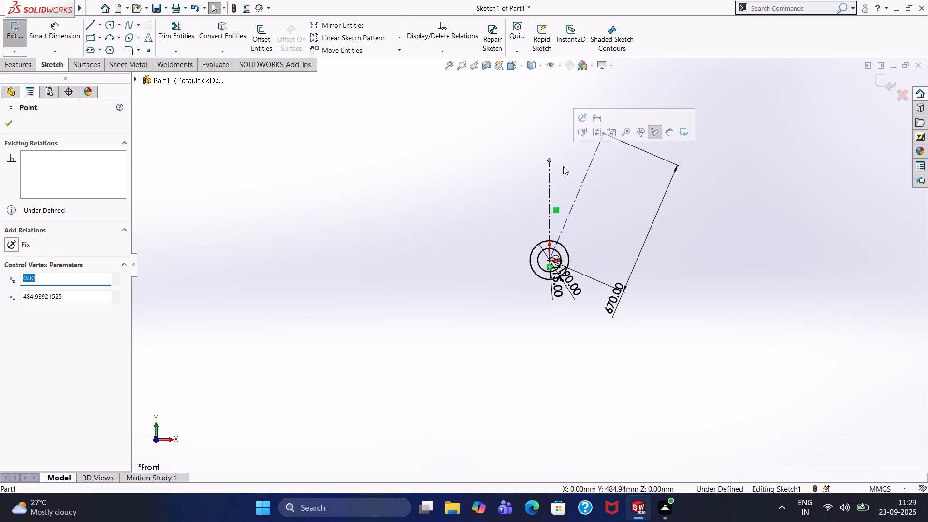
key(Escape)
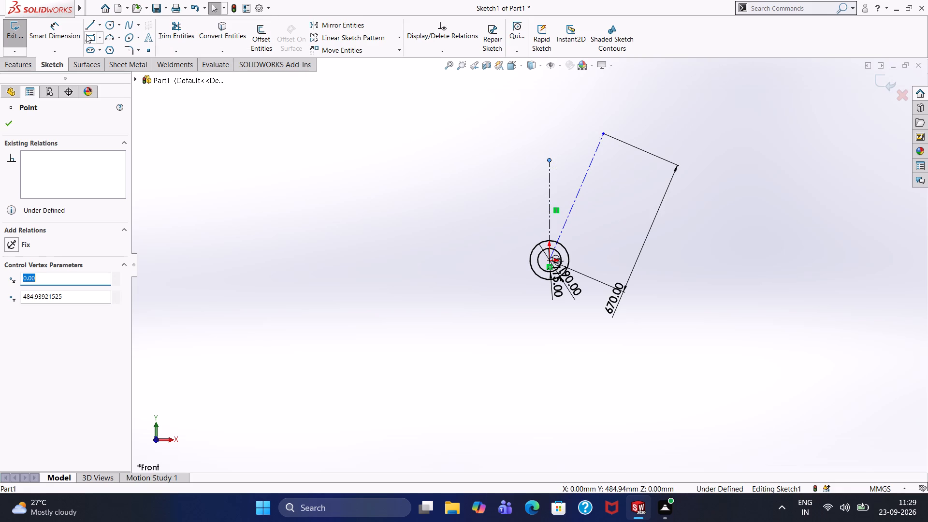
Draw a centerline about 497 mm long from the slanted centerline's outer endpoint, up and to the left, roughly perpendicular to it, and end the chain.
click(102, 26)
click(112, 50)
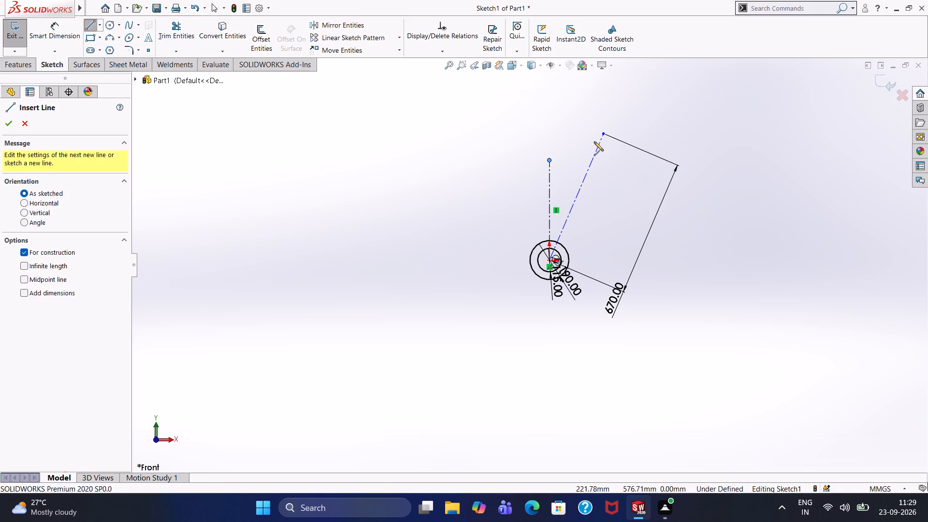
click(606, 135)
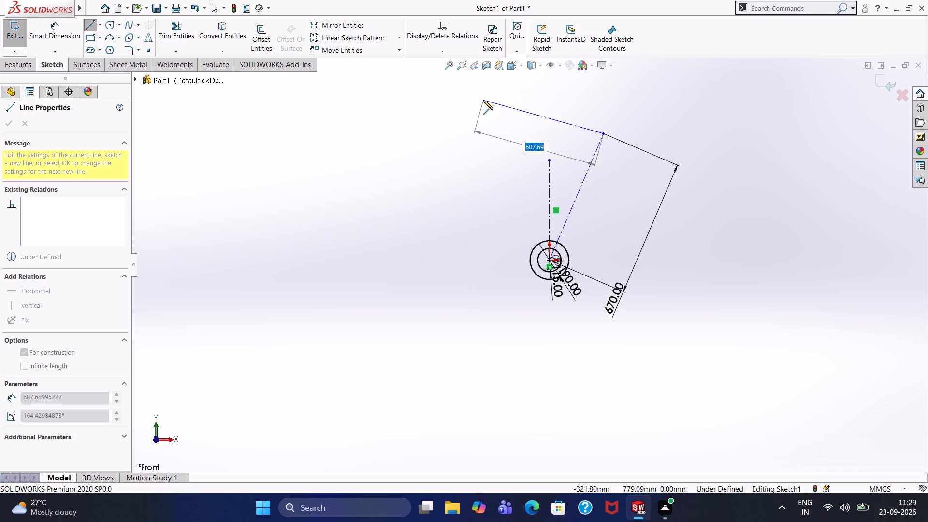
click(509, 94)
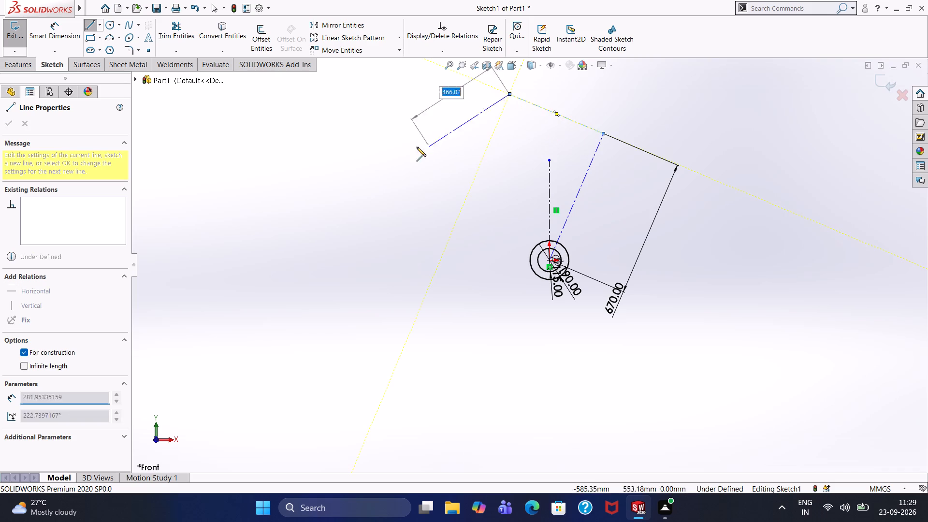
right_click(376, 132)
click(402, 135)
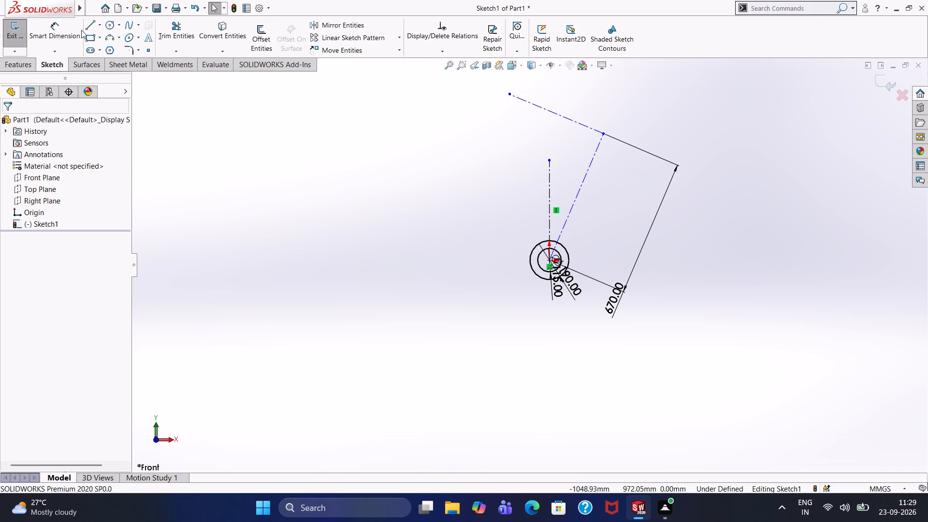
Dimension the new upper centerline between its two endpoints as 378 mm.
click(57, 32)
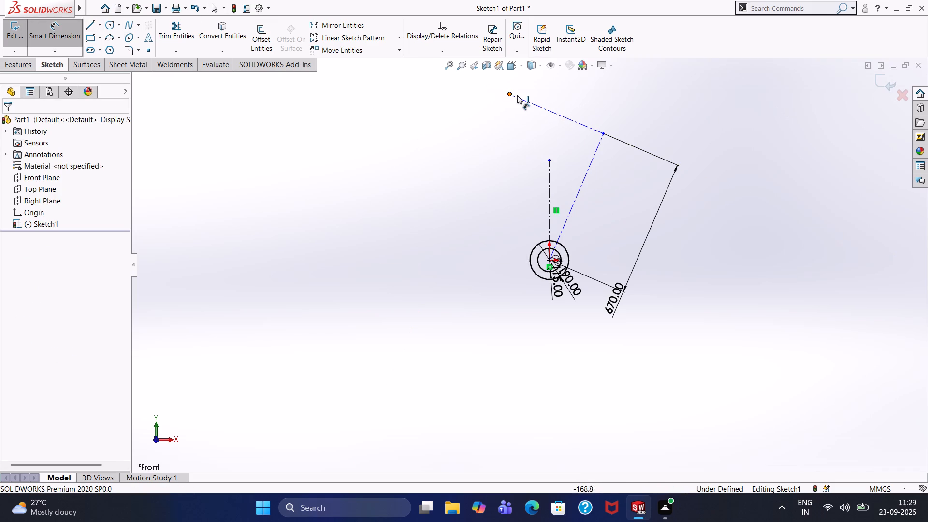
click(509, 94)
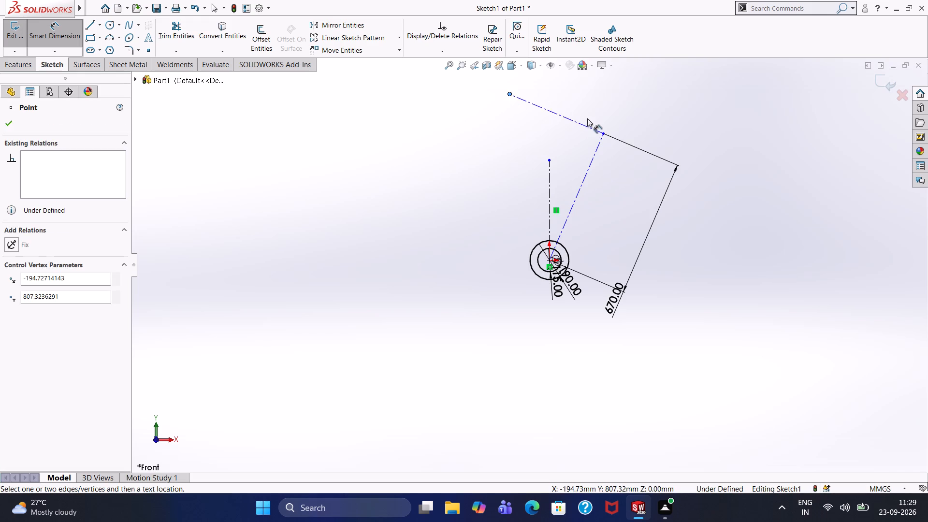
click(605, 133)
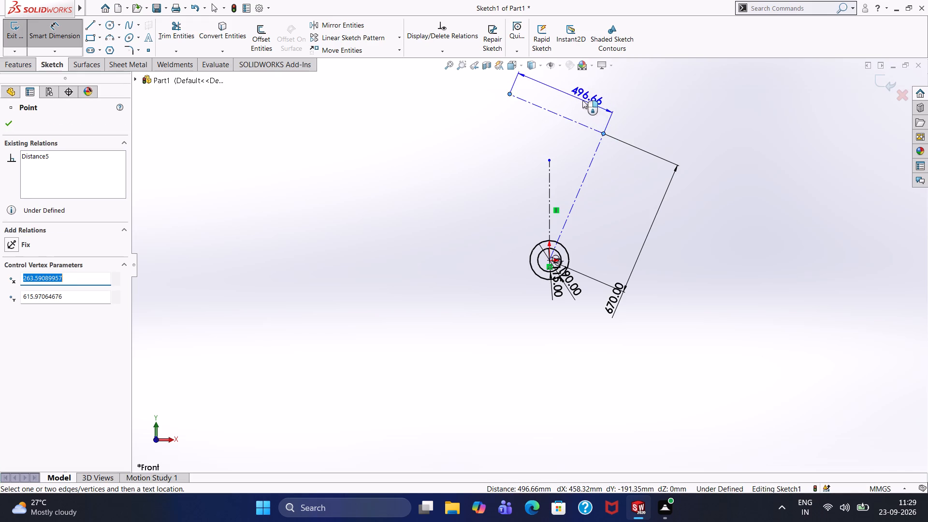
click(577, 96)
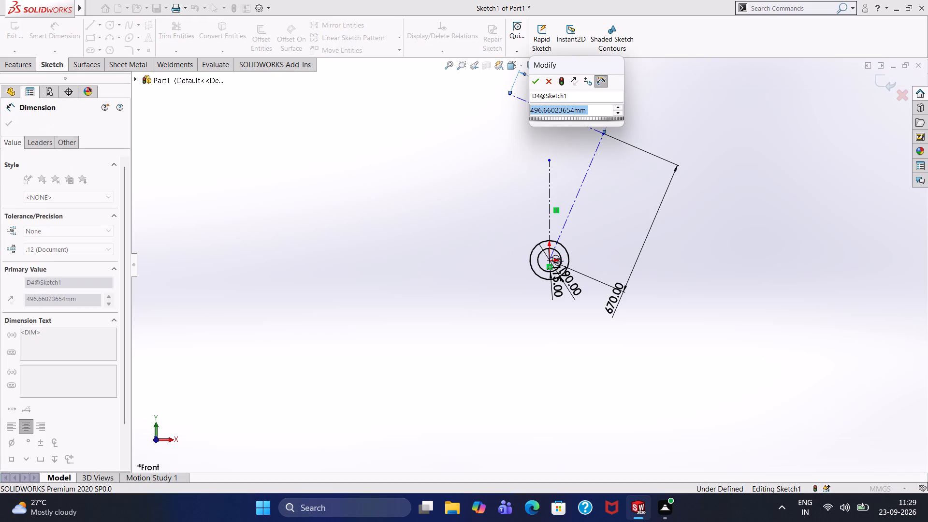
text(378)
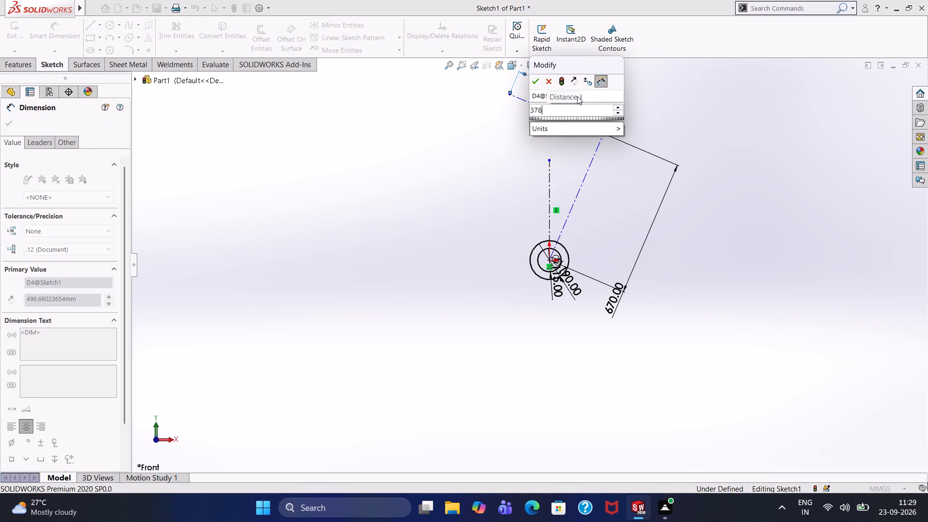
key(Return)
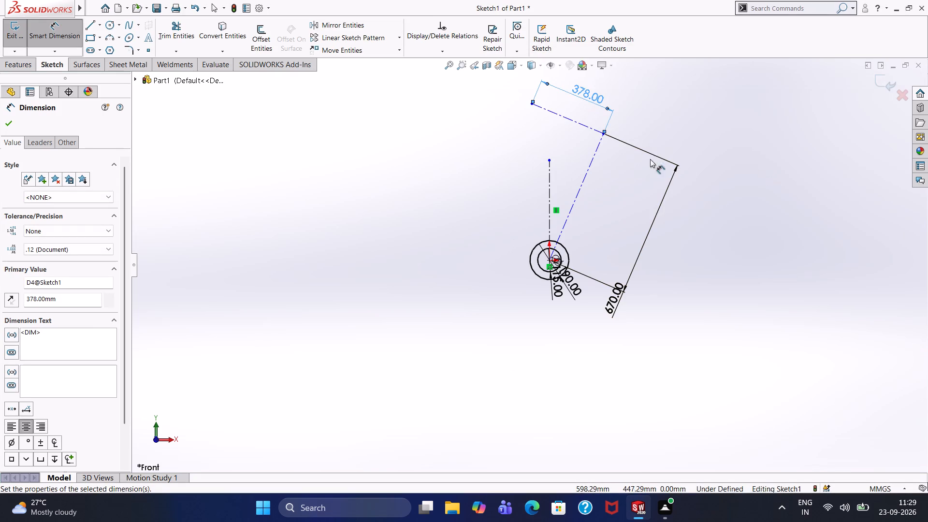
Draw a circle about 91 mm in diameter centered on the slanted centerline's outer endpoint.
click(117, 25)
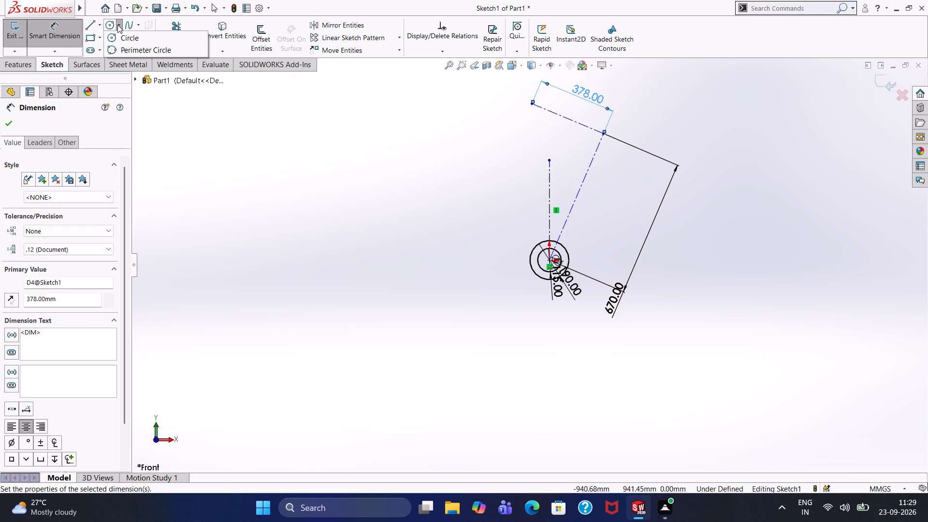
click(121, 42)
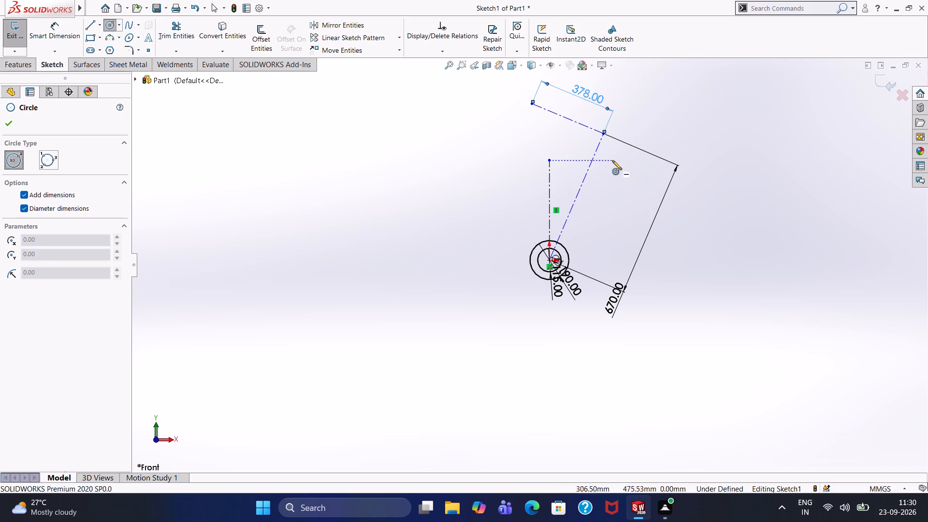
click(602, 132)
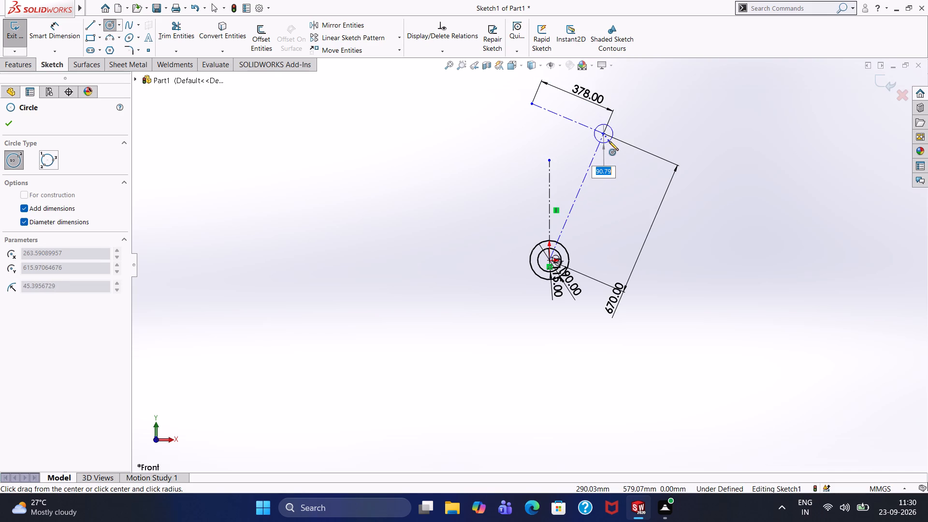
click(609, 141)
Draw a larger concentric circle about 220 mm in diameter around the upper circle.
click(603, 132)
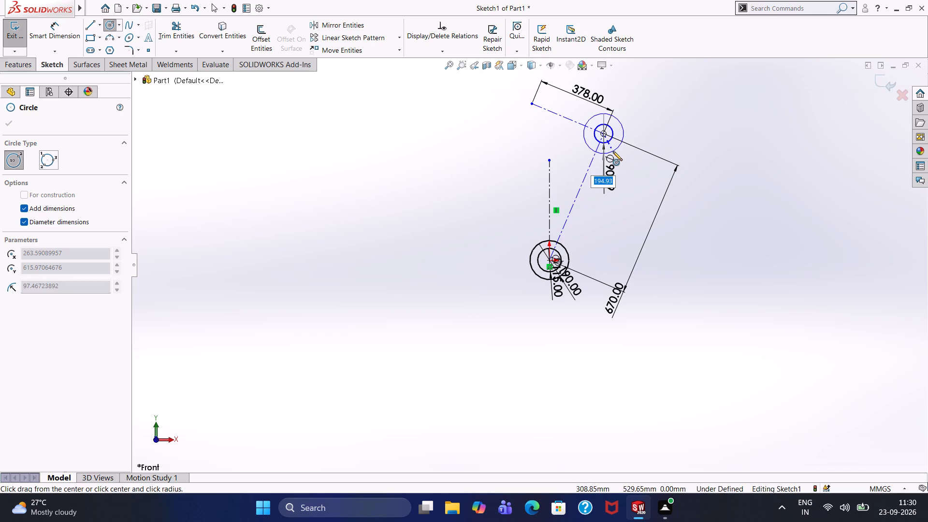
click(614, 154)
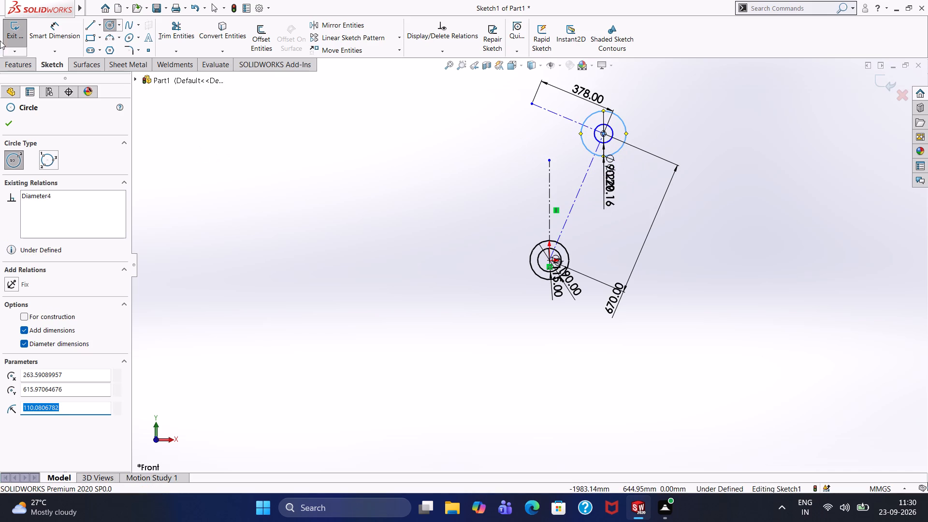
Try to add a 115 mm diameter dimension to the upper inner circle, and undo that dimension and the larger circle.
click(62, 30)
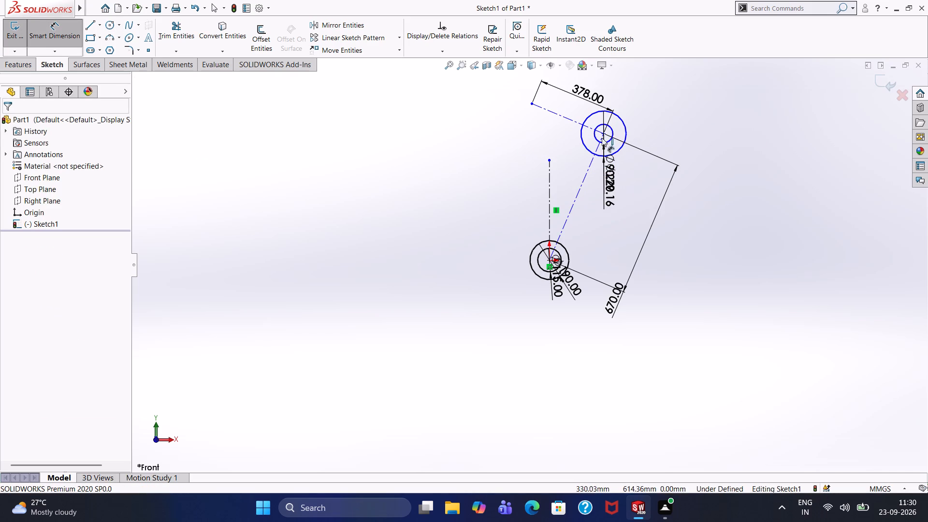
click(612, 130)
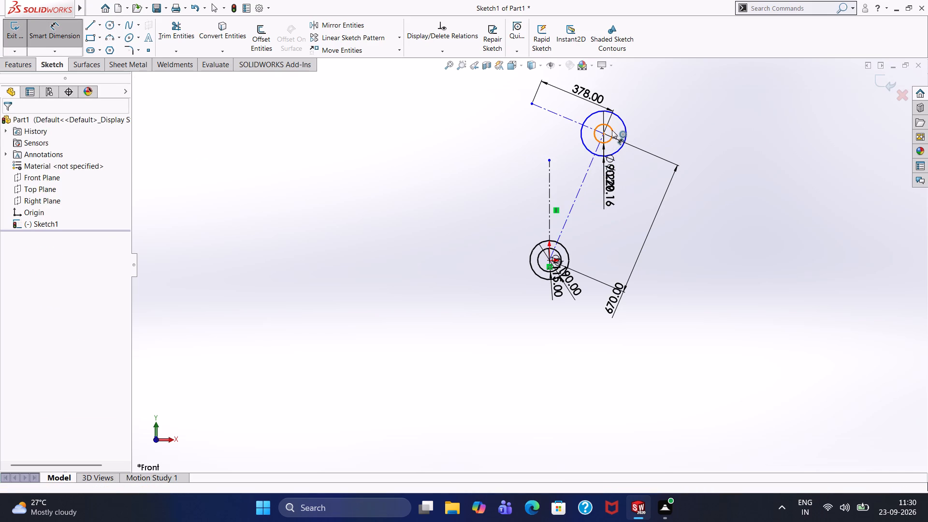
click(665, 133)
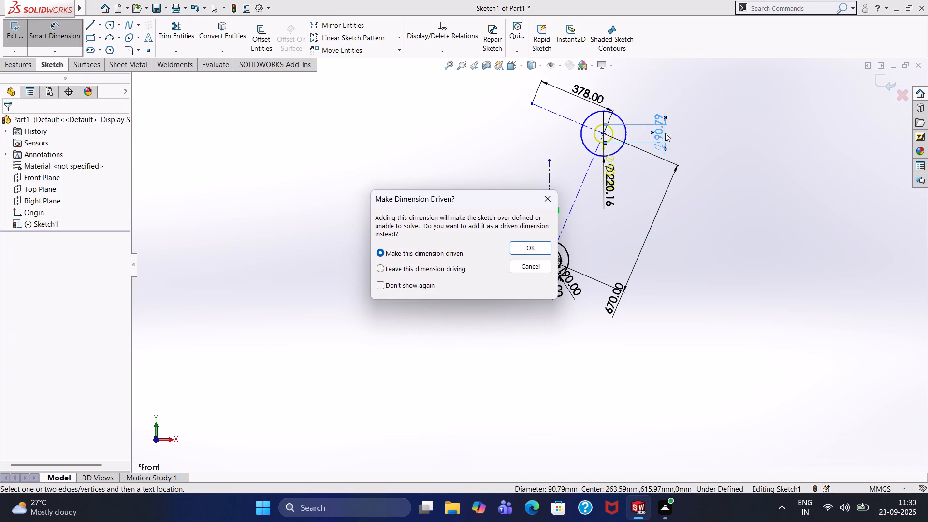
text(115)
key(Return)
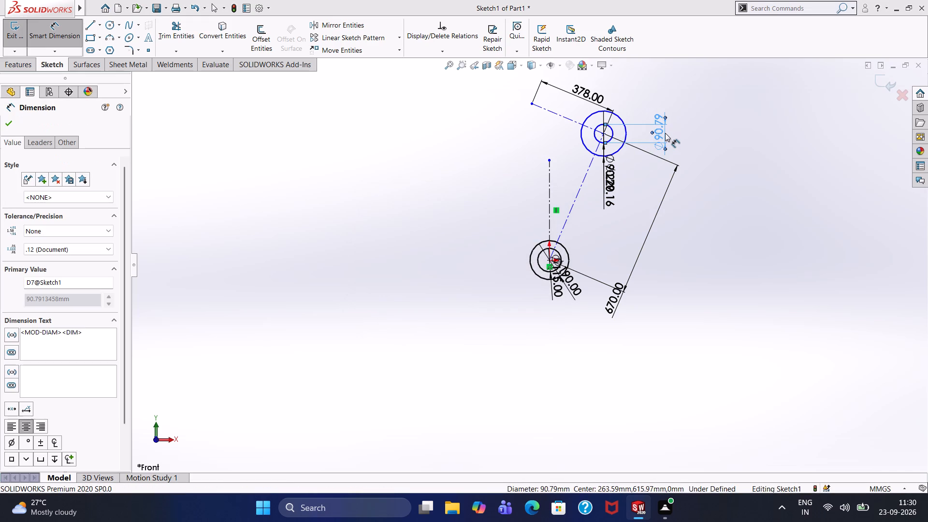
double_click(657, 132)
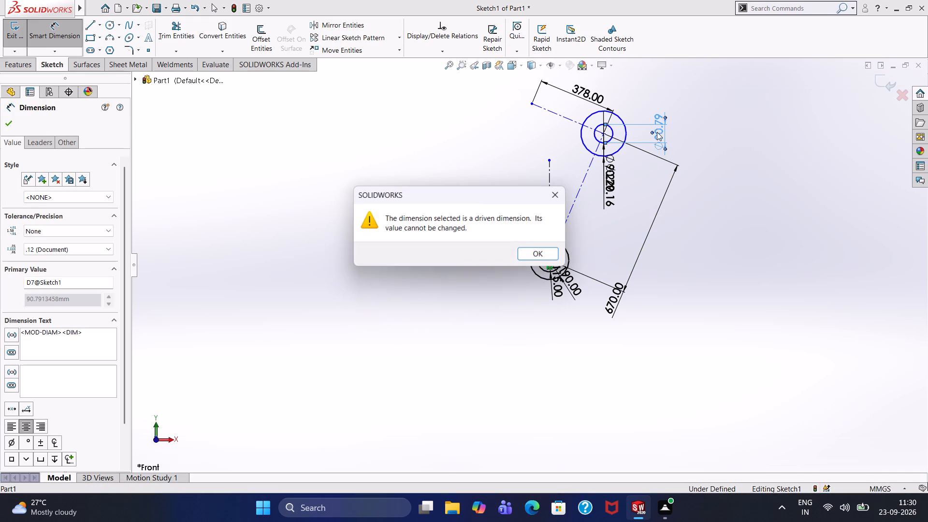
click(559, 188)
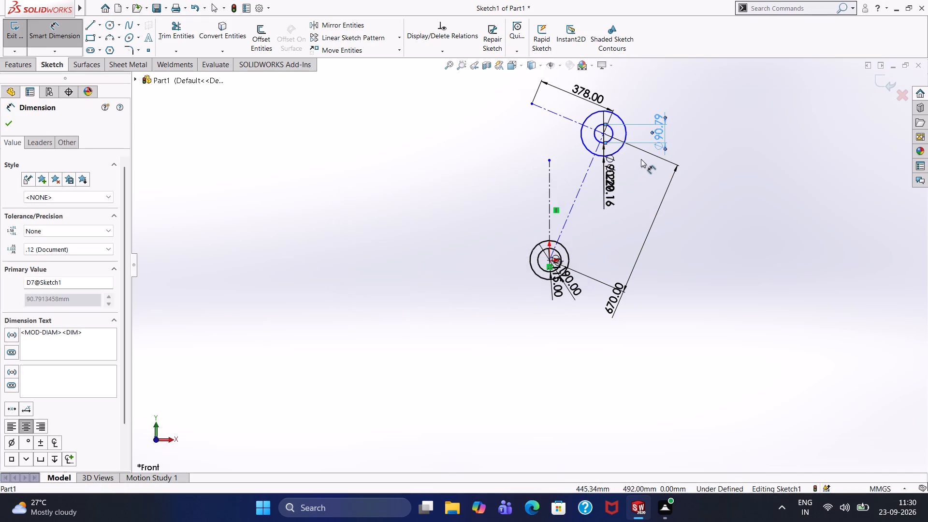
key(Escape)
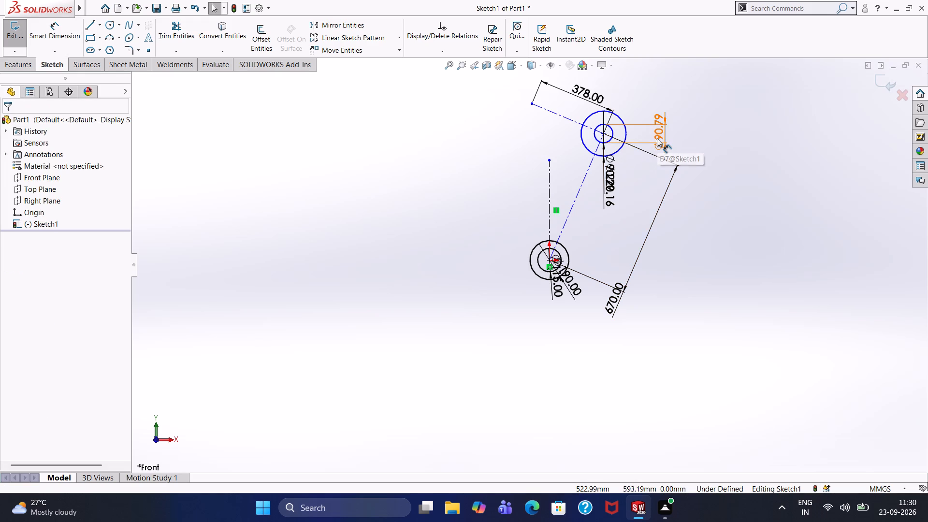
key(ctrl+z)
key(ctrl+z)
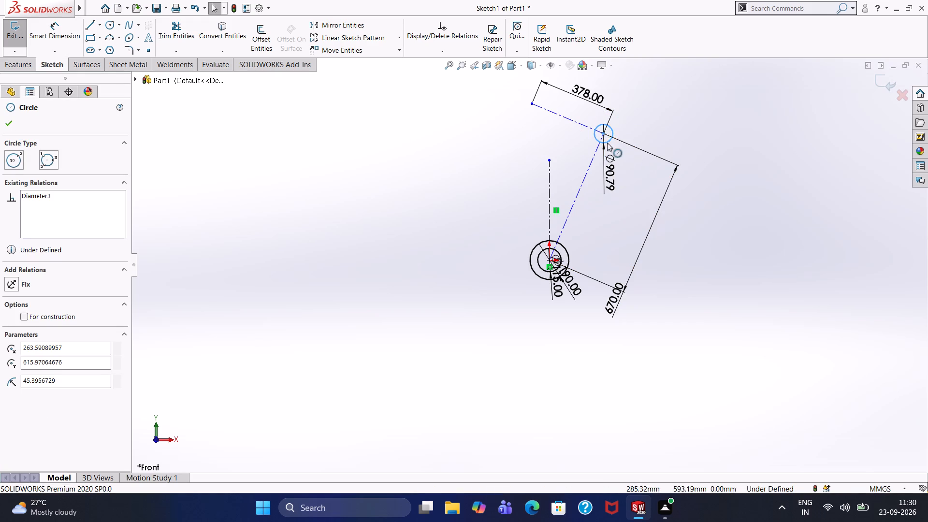
Set the upper circle's existing diameter dimension to 115 mm.
double_click(609, 171)
double_click(610, 175)
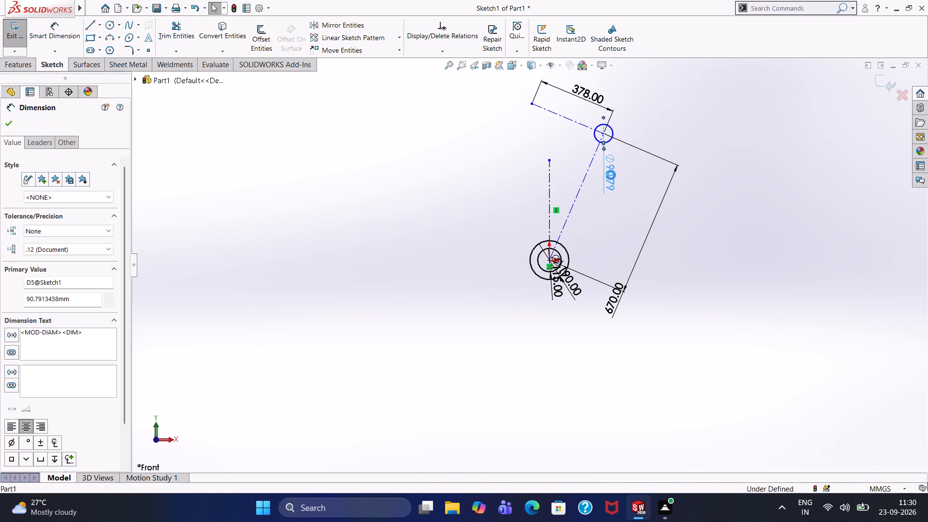
text(115)
key(Return)
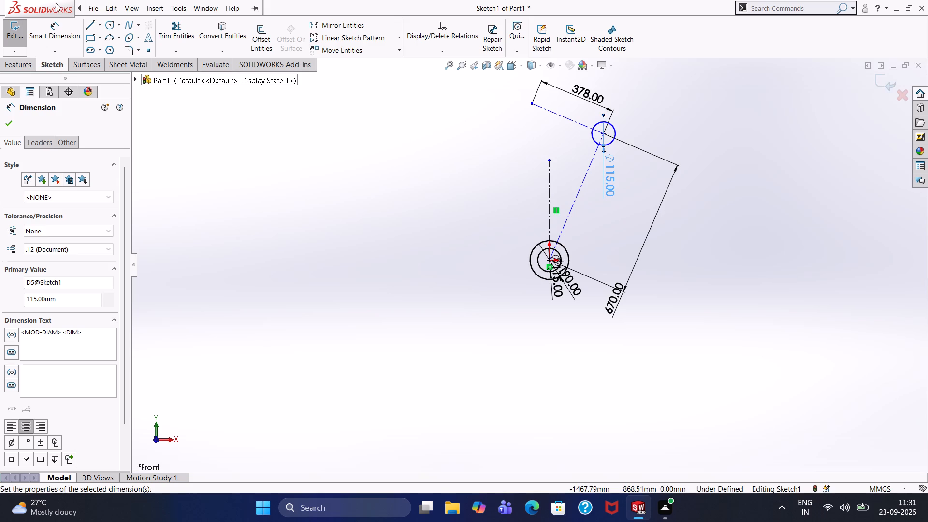
Draw a 270 mm diameter circle concentric with the upper 115 mm circle and close the Circle tool.
click(108, 23)
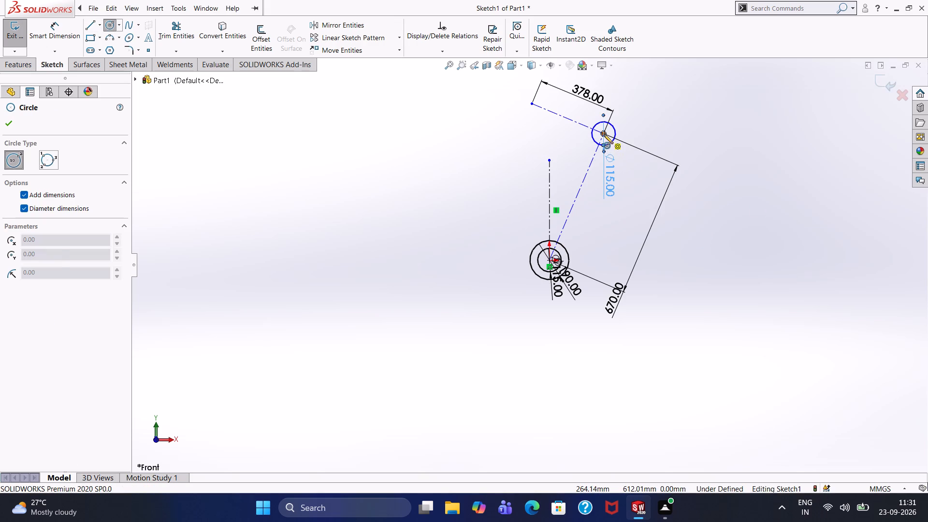
click(604, 134)
text(270)
key(Return)
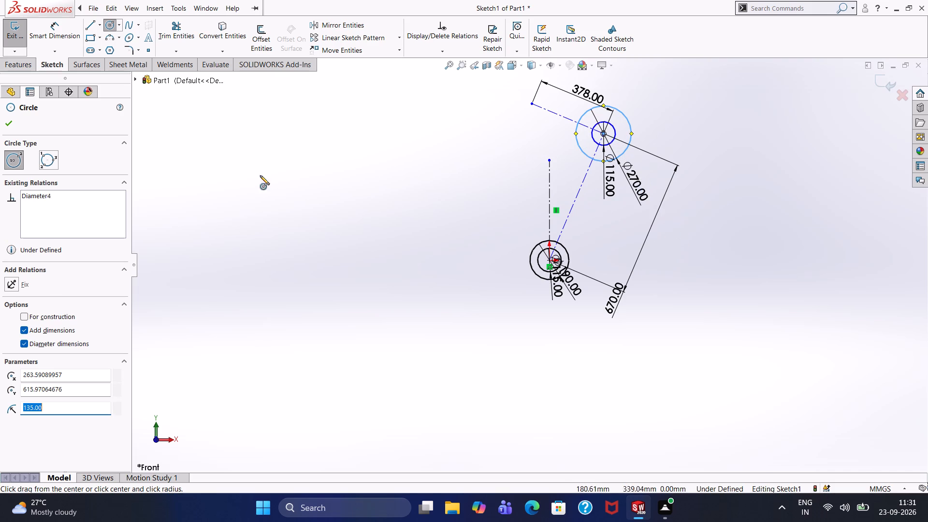
click(13, 123)
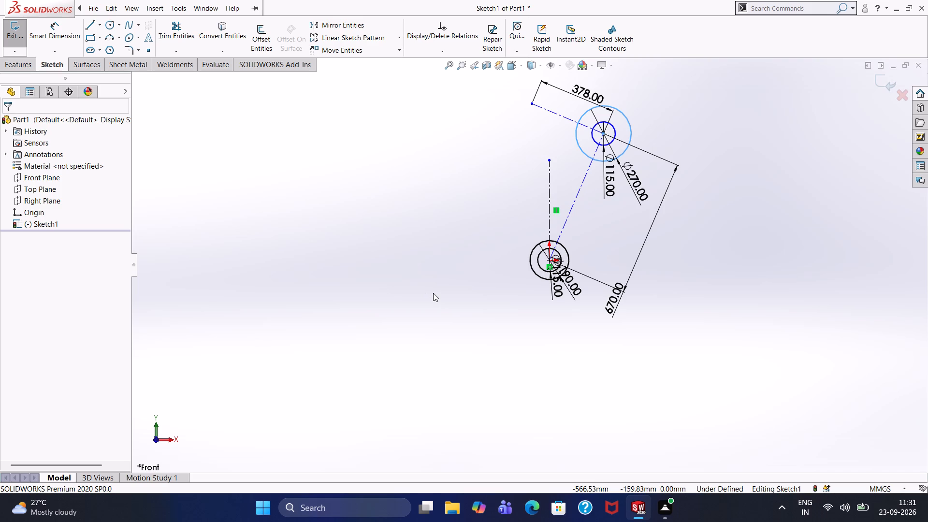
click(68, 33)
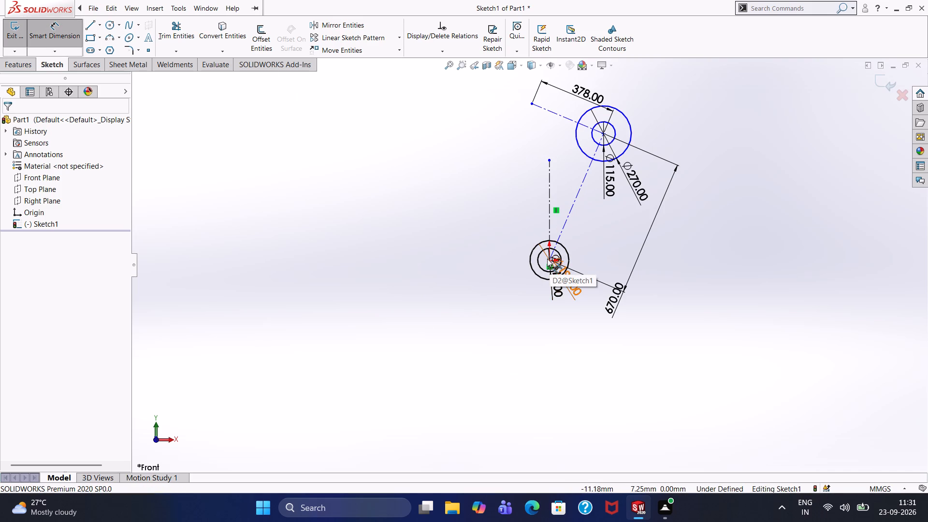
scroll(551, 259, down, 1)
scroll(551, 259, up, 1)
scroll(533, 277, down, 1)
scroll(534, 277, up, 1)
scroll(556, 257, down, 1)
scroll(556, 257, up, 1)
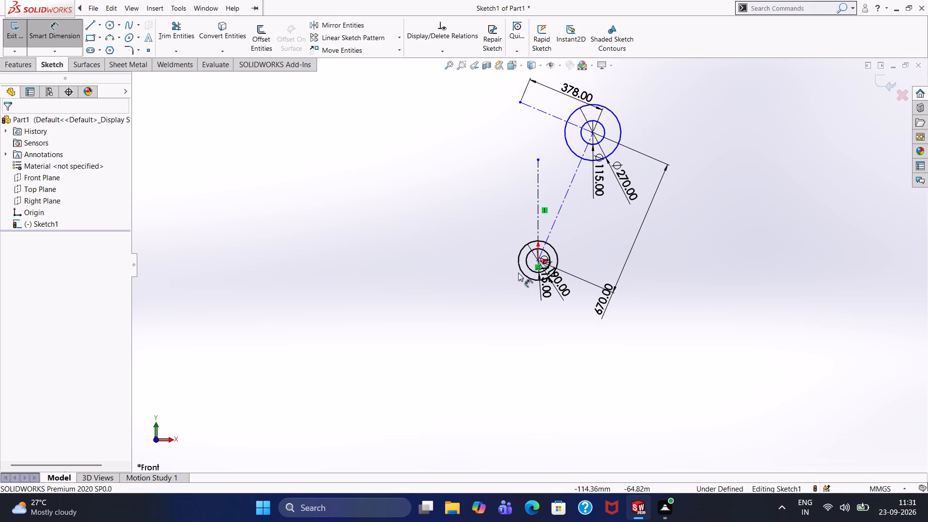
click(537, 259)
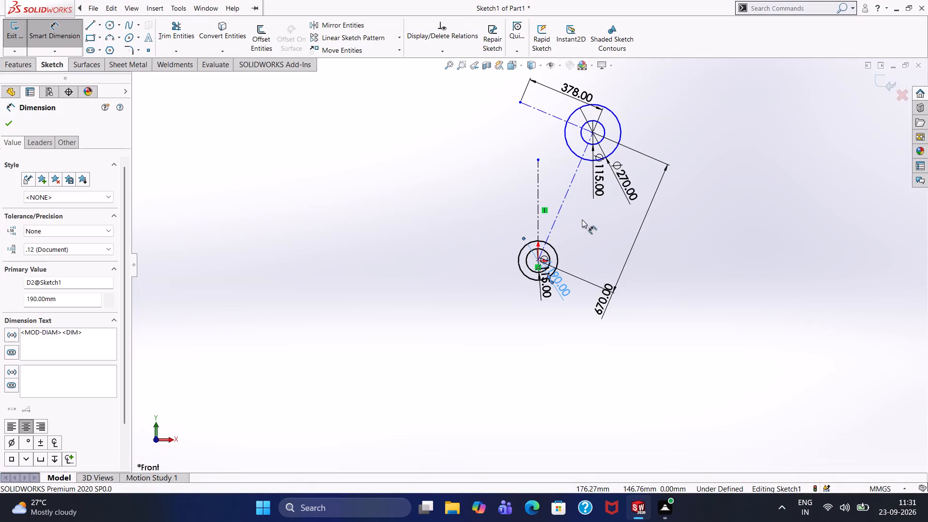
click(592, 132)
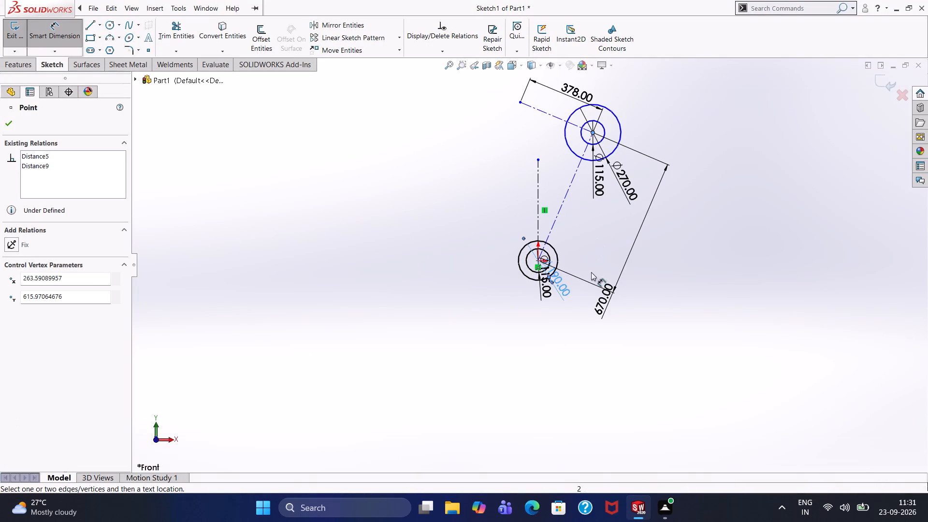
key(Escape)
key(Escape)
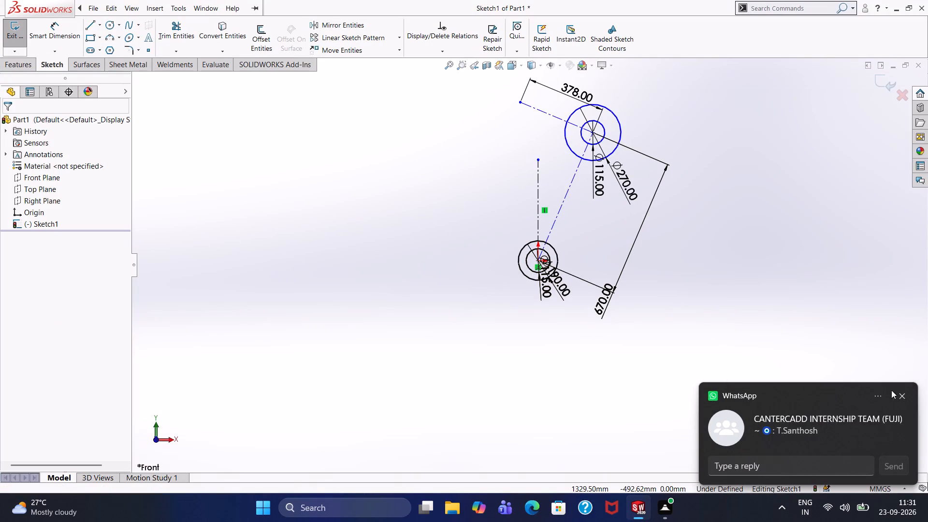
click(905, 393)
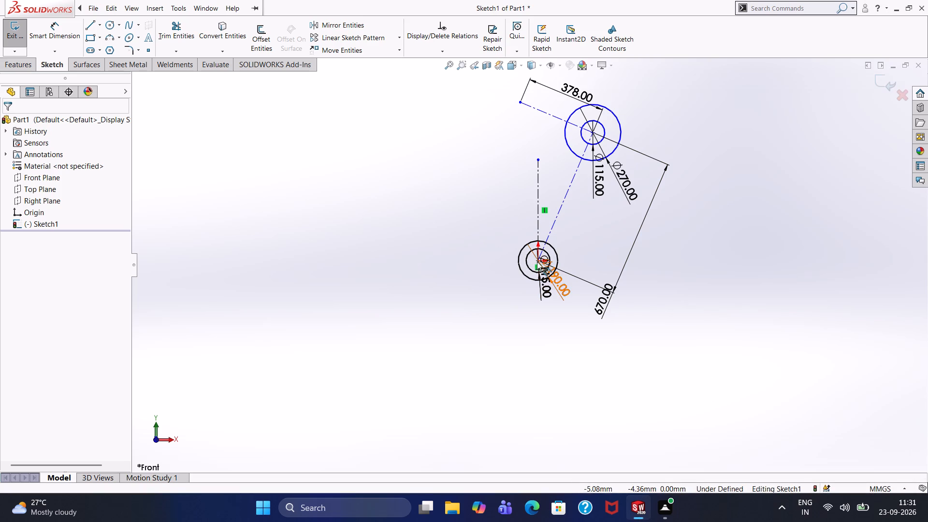
Add a 134 mm horizontal dimension between the origin and the center of the upper concentric circles.
scroll(540, 259, up, 2)
scroll(540, 259, down, 1)
scroll(540, 259, up, 1)
scroll(533, 270, down, 1)
scroll(533, 270, up, 2)
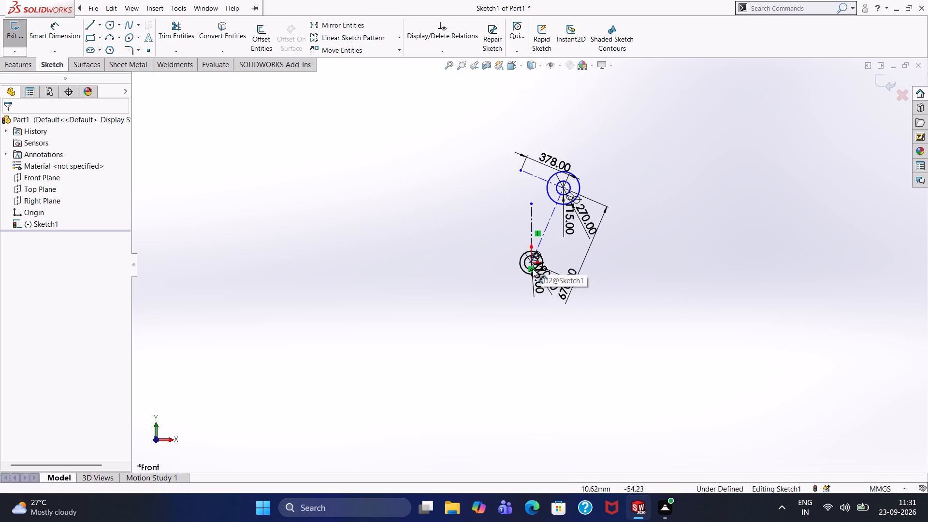
scroll(532, 267, up, 1)
scroll(531, 266, down, 1)
scroll(531, 265, up, 1)
scroll(531, 265, down, 1)
scroll(526, 263, up, 1)
scroll(526, 263, down, 1)
scroll(526, 263, up, 1)
scroll(526, 263, down, 5)
scroll(545, 269, up, 1)
scroll(529, 271, down, 1)
scroll(529, 271, up, 1)
scroll(529, 271, down, 1)
scroll(529, 271, up, 1)
scroll(529, 271, down, 3)
scroll(524, 266, up, 1)
scroll(524, 265, down, 1)
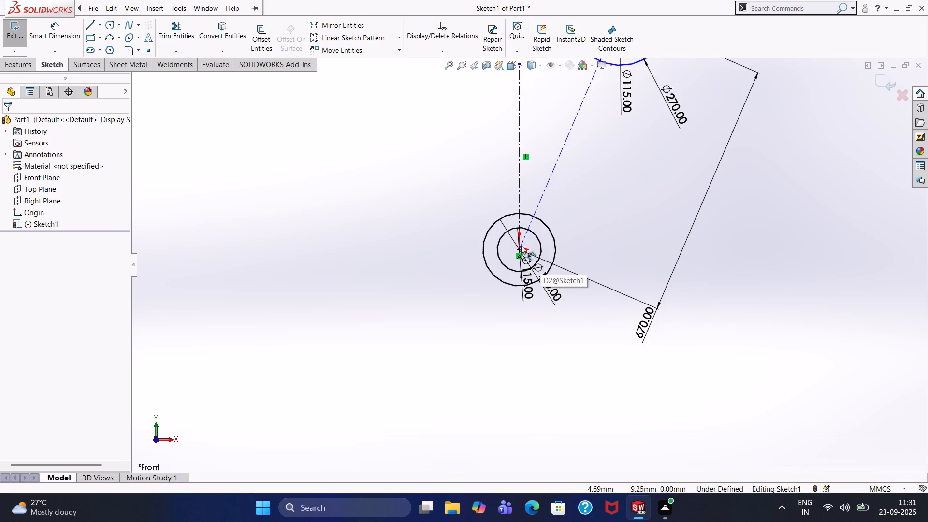
scroll(521, 246, up, 1)
scroll(521, 246, down, 1)
scroll(521, 246, up, 1)
scroll(521, 246, down, 1)
scroll(520, 249, up, 1)
scroll(520, 251, down, 1)
scroll(520, 253, up, 1)
scroll(520, 254, down, 1)
scroll(520, 254, up, 1)
scroll(521, 261, down, 1)
scroll(522, 265, up, 1)
scroll(522, 266, down, 1)
scroll(522, 266, up, 1)
scroll(522, 267, down, 1)
scroll(533, 269, up, 1)
scroll(533, 269, down, 1)
scroll(533, 269, up, 1)
scroll(533, 270, down, 5)
scroll(535, 270, up, 1)
scroll(535, 270, down, 1)
scroll(535, 268, up, 1)
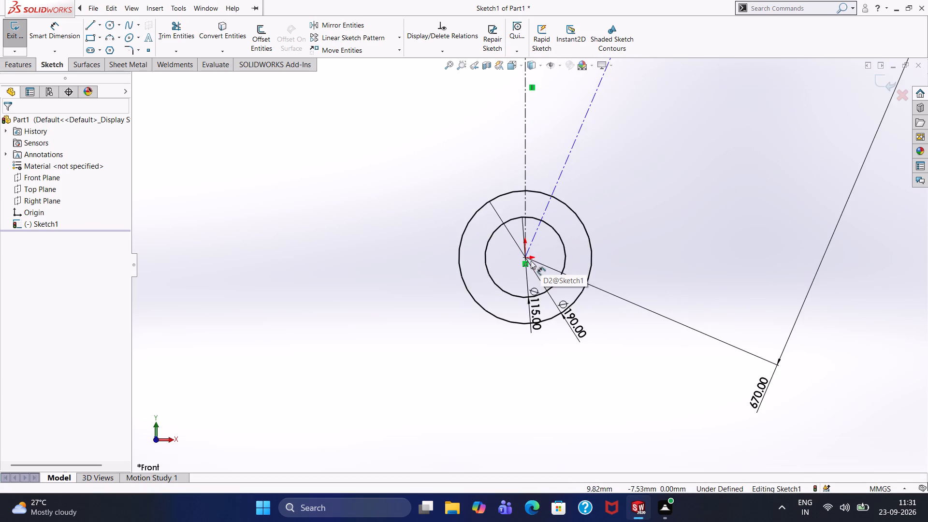
scroll(529, 258, down, 1)
scroll(529, 258, up, 1)
scroll(529, 257, down, 1)
scroll(529, 257, up, 1)
scroll(529, 257, down, 3)
scroll(525, 264, up, 1)
scroll(525, 265, down, 1)
scroll(525, 266, up, 1)
scroll(525, 266, down, 3)
scroll(525, 266, up, 1)
scroll(525, 266, down, 1)
scroll(525, 266, up, 1)
scroll(525, 266, down, 5)
scroll(523, 264, up, 1)
scroll(523, 264, down, 1)
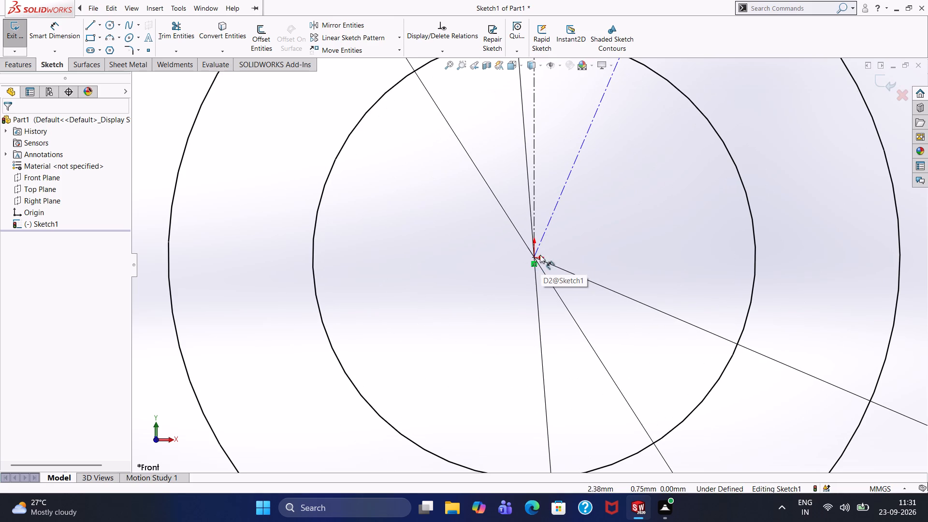
click(533, 256)
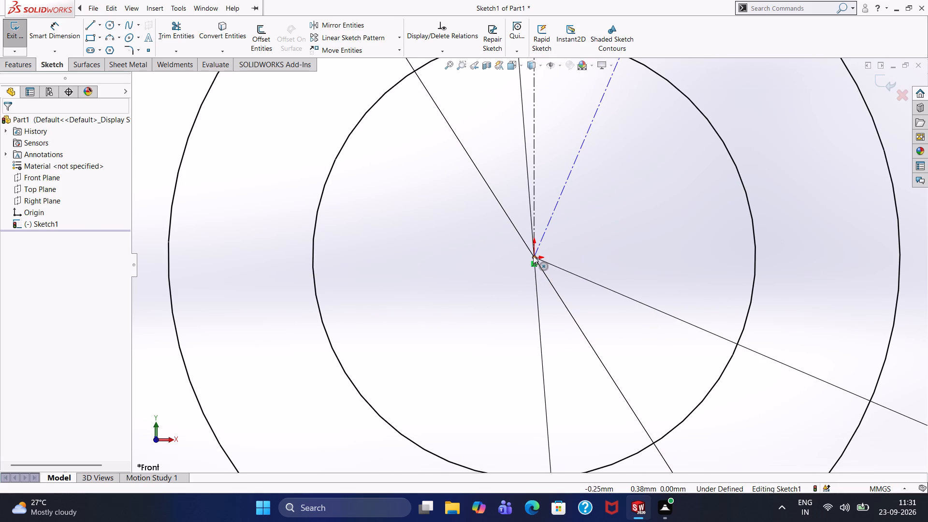
key(Escape)
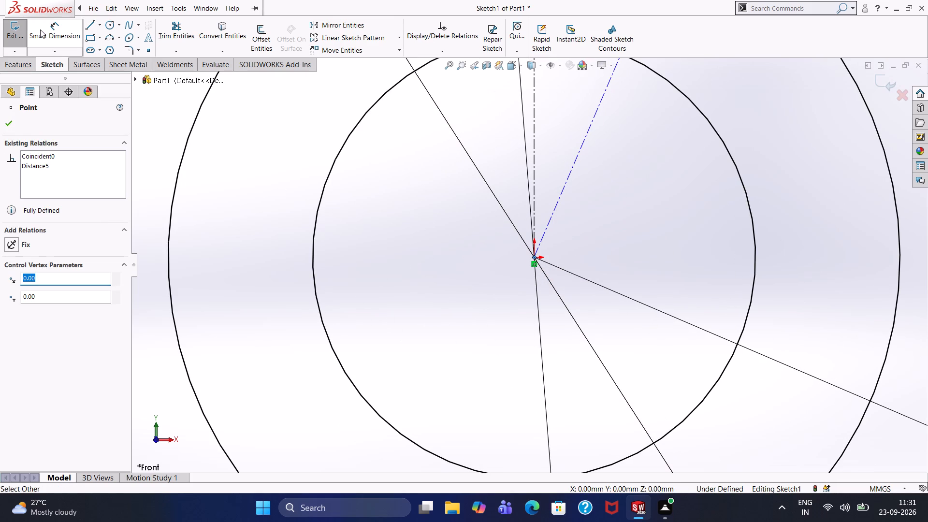
click(40, 29)
click(534, 257)
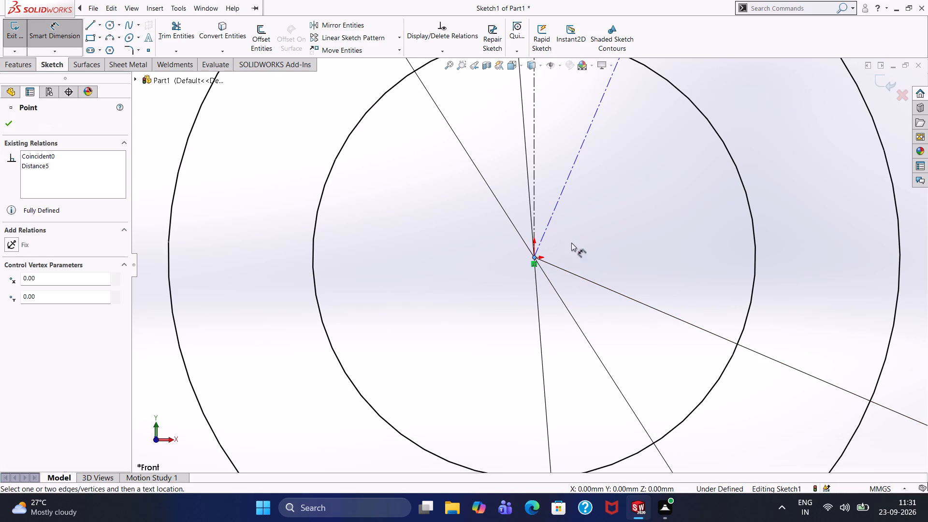
scroll(598, 211, up, 1)
scroll(598, 211, down, 1)
scroll(598, 211, up, 1)
scroll(598, 211, down, 1)
scroll(598, 211, up, 1)
scroll(598, 211, down, 1)
scroll(598, 211, up, 4)
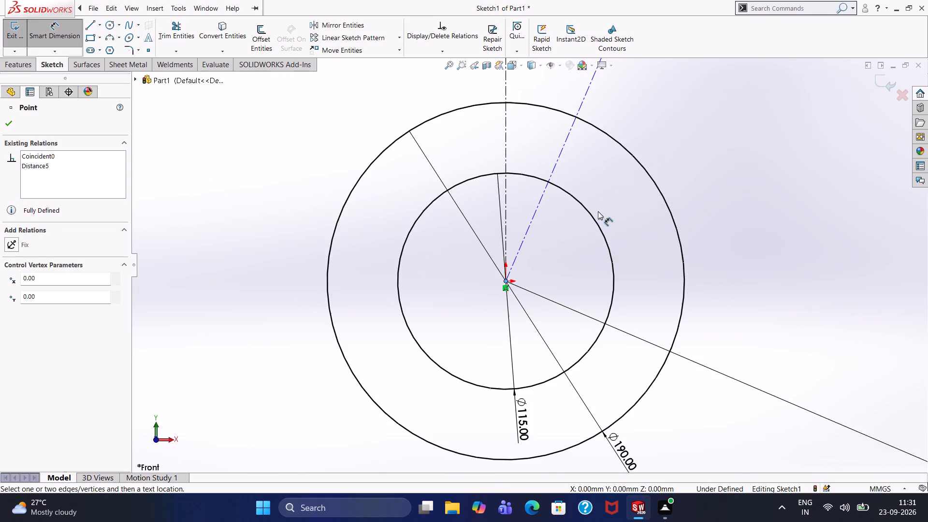
scroll(598, 211, up, 4)
scroll(586, 159, up, 1)
scroll(586, 158, down, 1)
scroll(585, 157, up, 1)
scroll(585, 155, down, 1)
scroll(585, 155, up, 1)
scroll(585, 155, down, 1)
scroll(585, 155, up, 3)
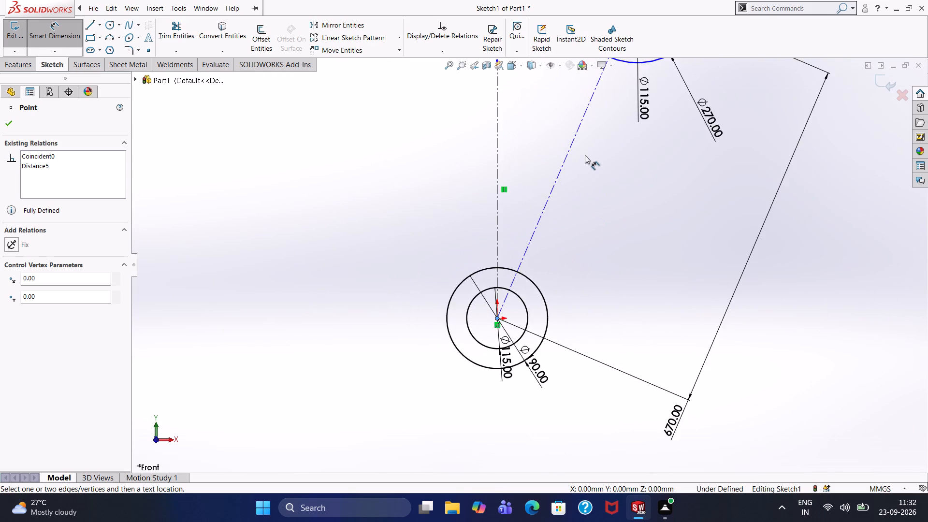
scroll(586, 155, up, 3)
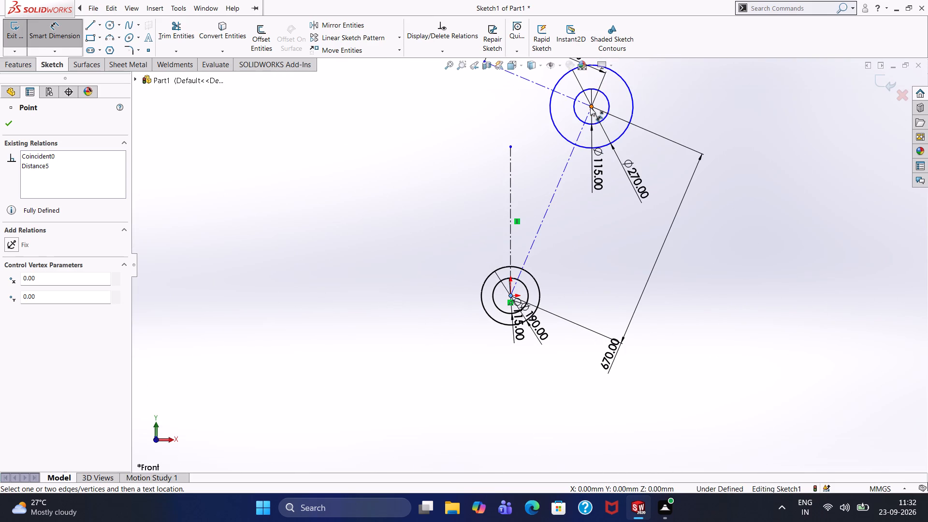
click(592, 107)
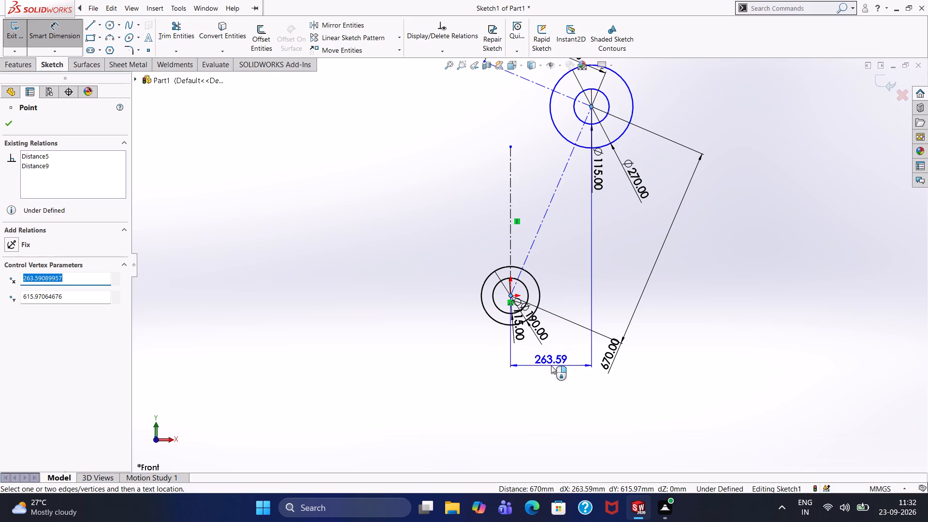
click(548, 369)
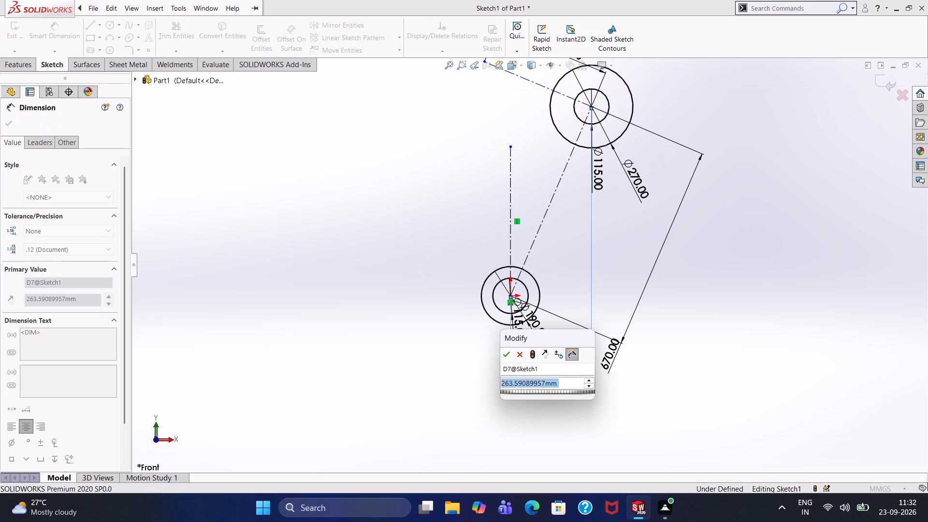
text(134)
key(Return)
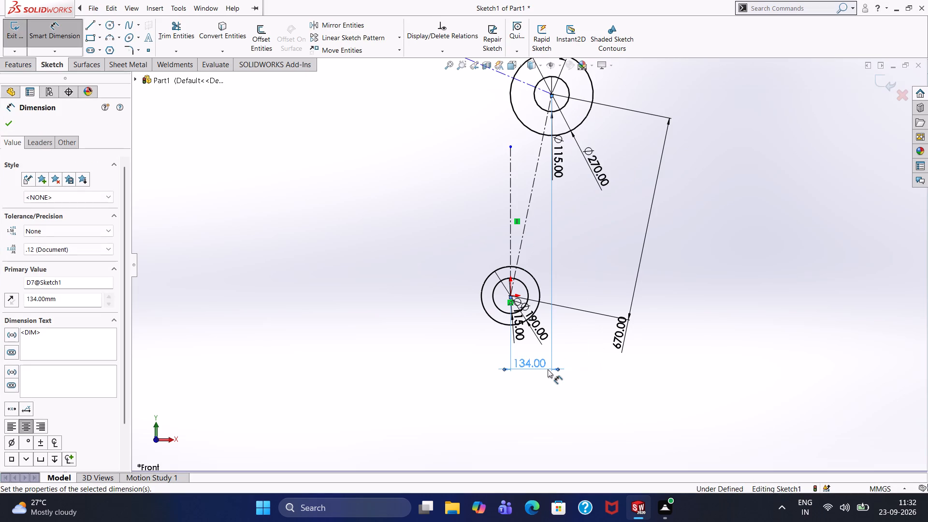
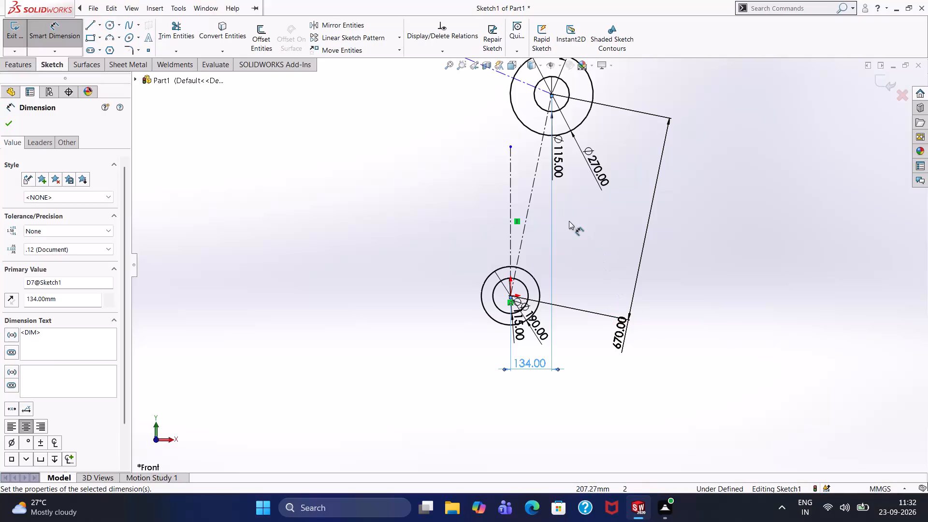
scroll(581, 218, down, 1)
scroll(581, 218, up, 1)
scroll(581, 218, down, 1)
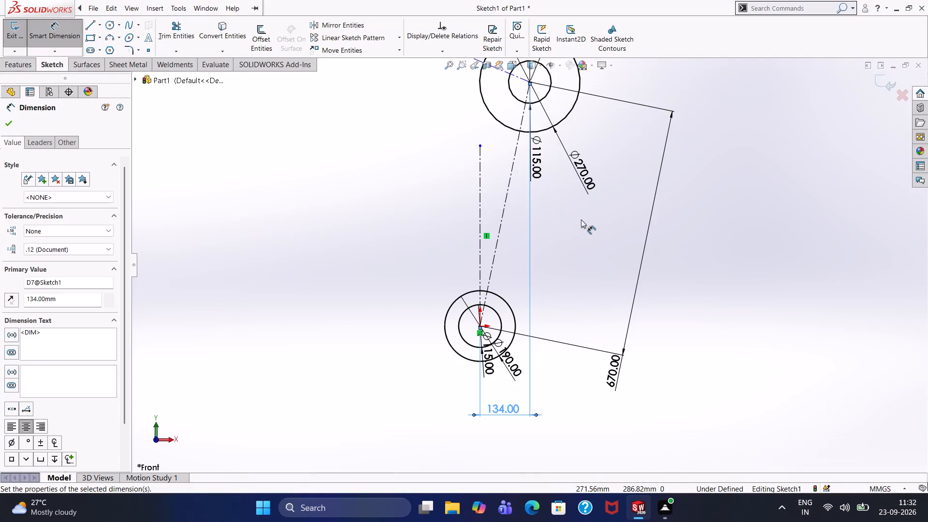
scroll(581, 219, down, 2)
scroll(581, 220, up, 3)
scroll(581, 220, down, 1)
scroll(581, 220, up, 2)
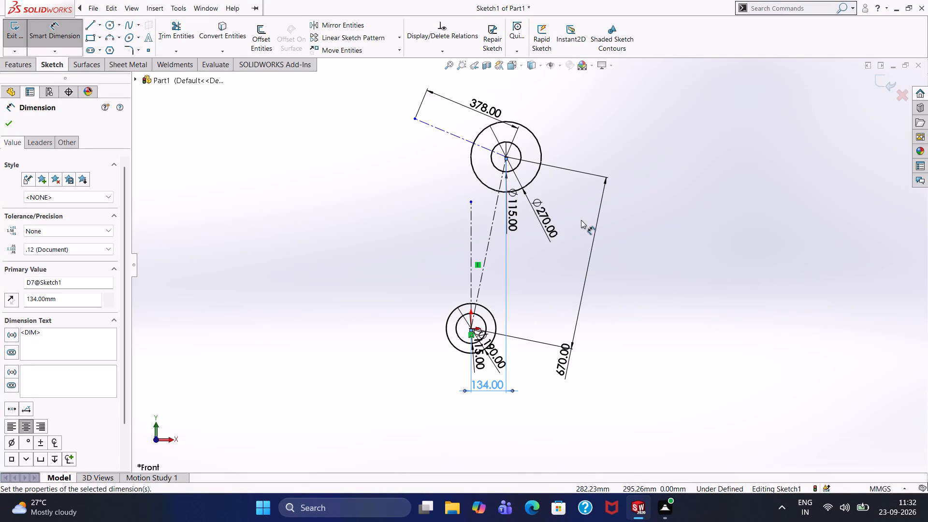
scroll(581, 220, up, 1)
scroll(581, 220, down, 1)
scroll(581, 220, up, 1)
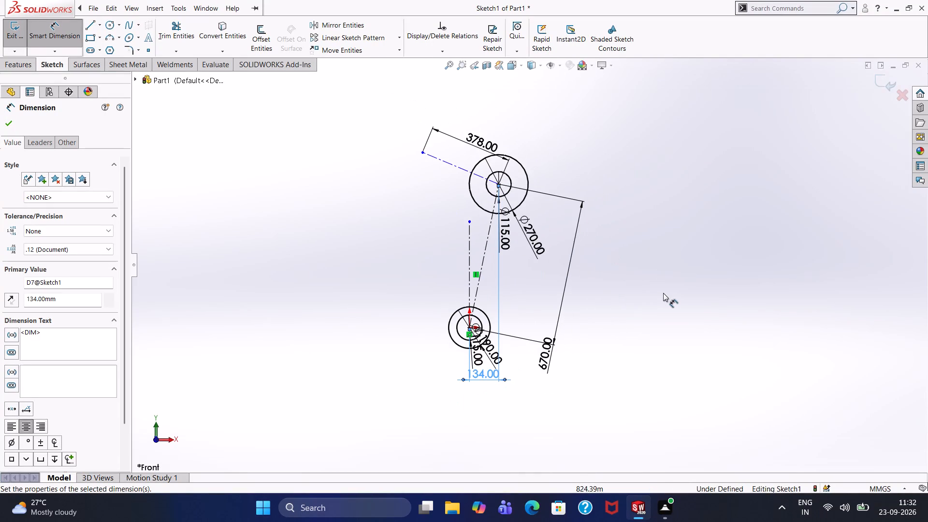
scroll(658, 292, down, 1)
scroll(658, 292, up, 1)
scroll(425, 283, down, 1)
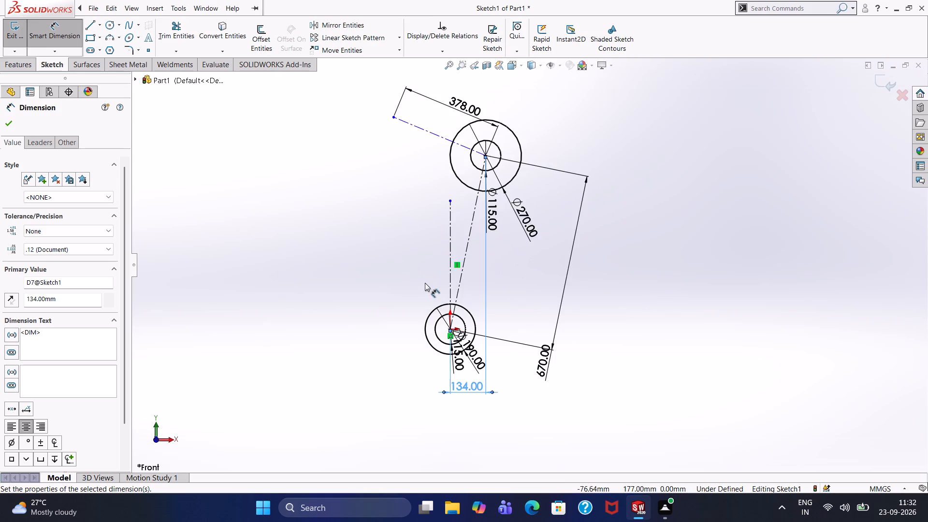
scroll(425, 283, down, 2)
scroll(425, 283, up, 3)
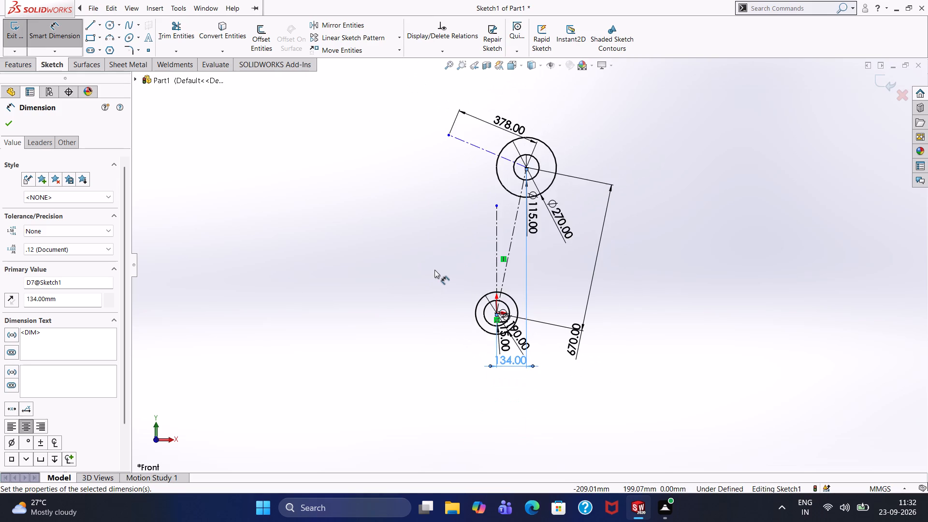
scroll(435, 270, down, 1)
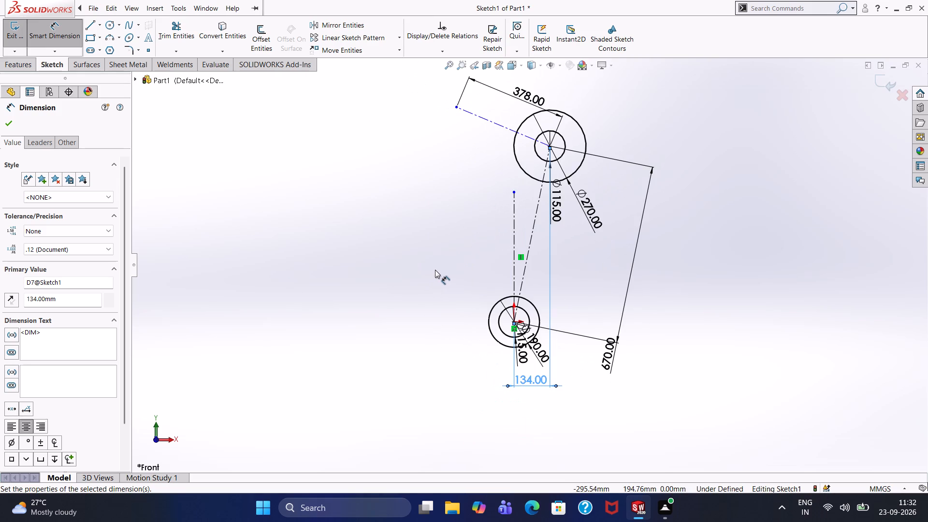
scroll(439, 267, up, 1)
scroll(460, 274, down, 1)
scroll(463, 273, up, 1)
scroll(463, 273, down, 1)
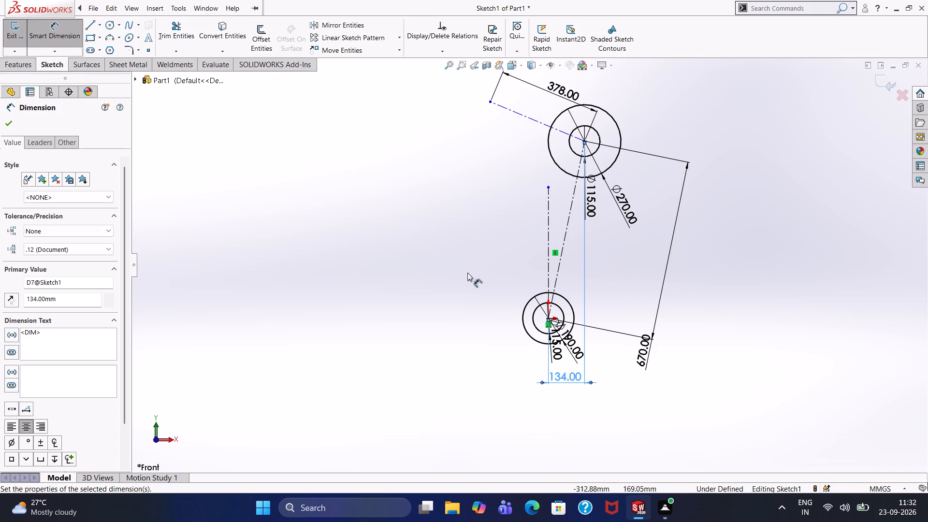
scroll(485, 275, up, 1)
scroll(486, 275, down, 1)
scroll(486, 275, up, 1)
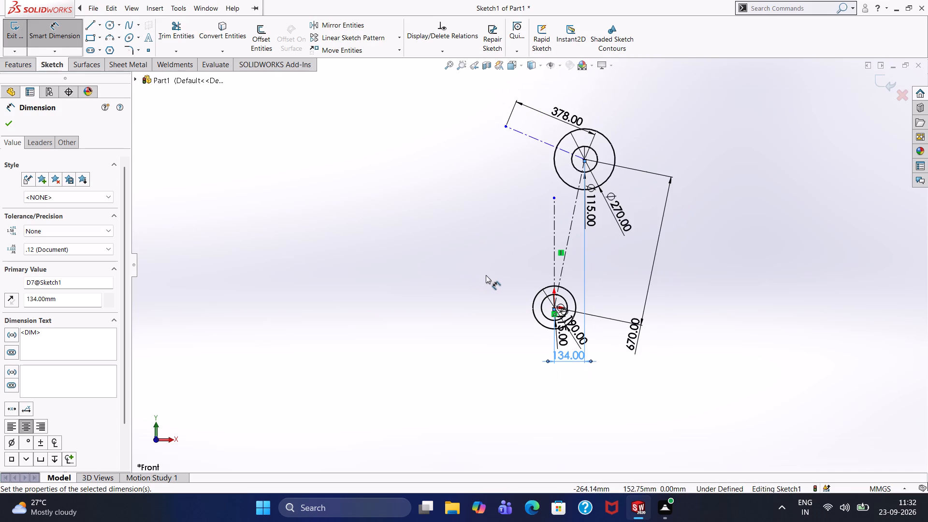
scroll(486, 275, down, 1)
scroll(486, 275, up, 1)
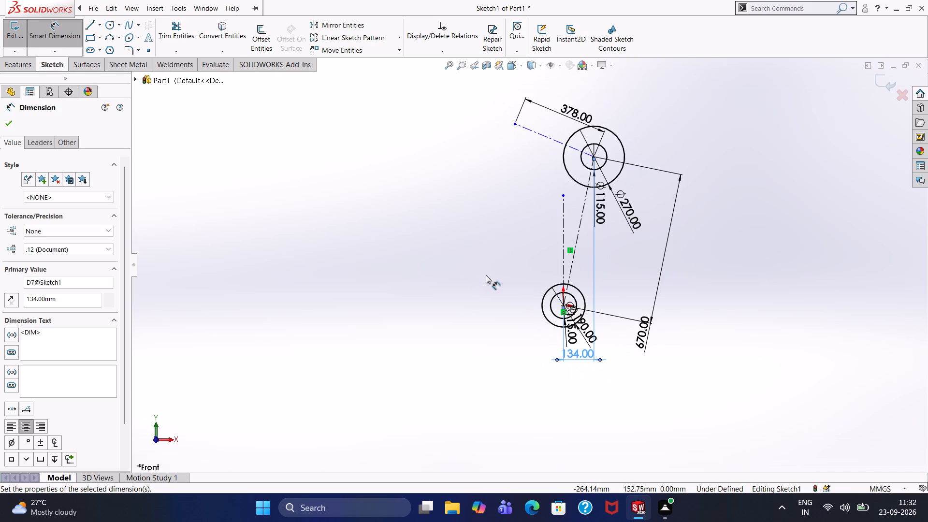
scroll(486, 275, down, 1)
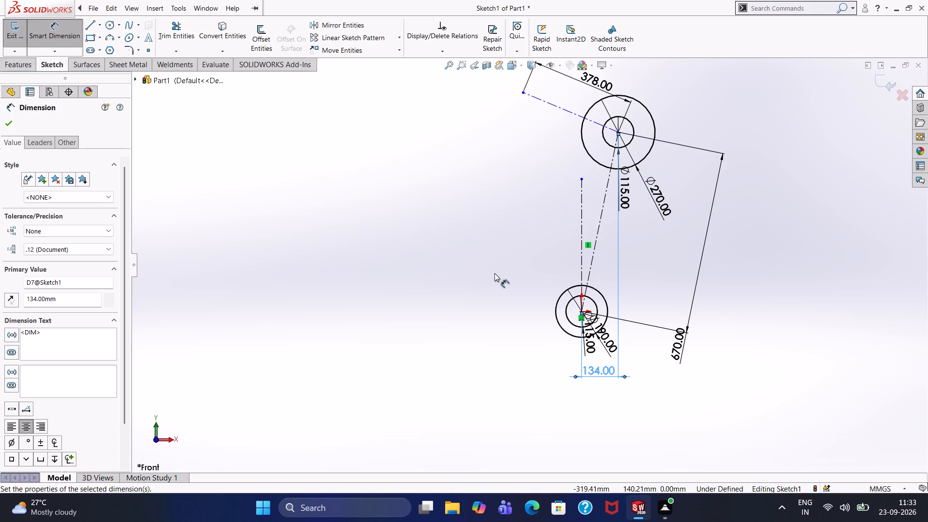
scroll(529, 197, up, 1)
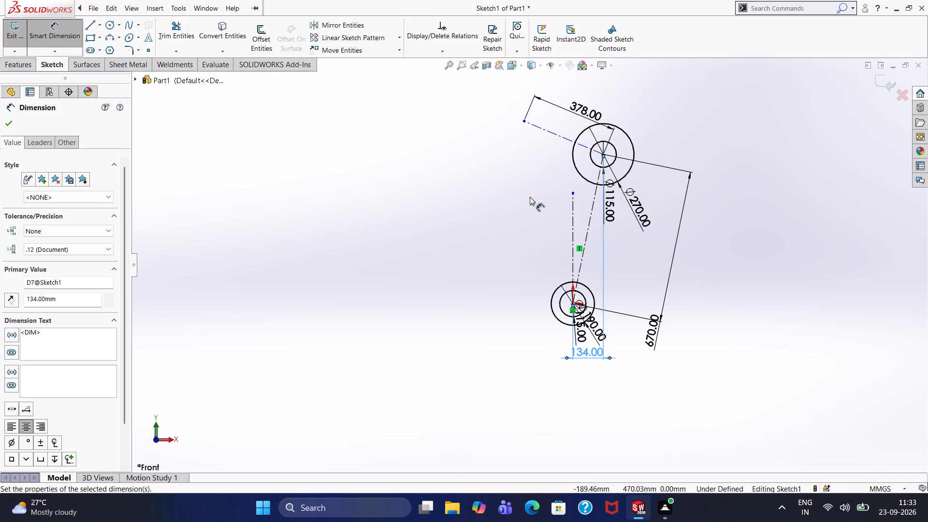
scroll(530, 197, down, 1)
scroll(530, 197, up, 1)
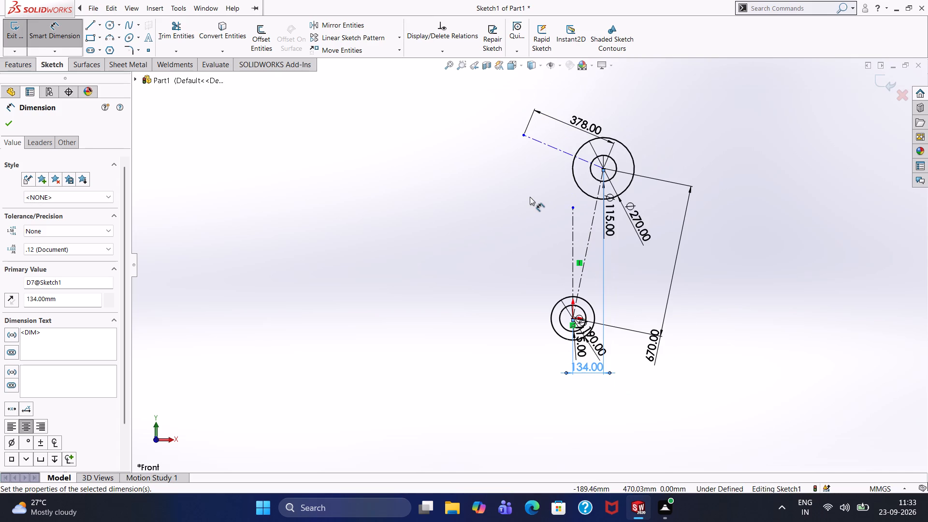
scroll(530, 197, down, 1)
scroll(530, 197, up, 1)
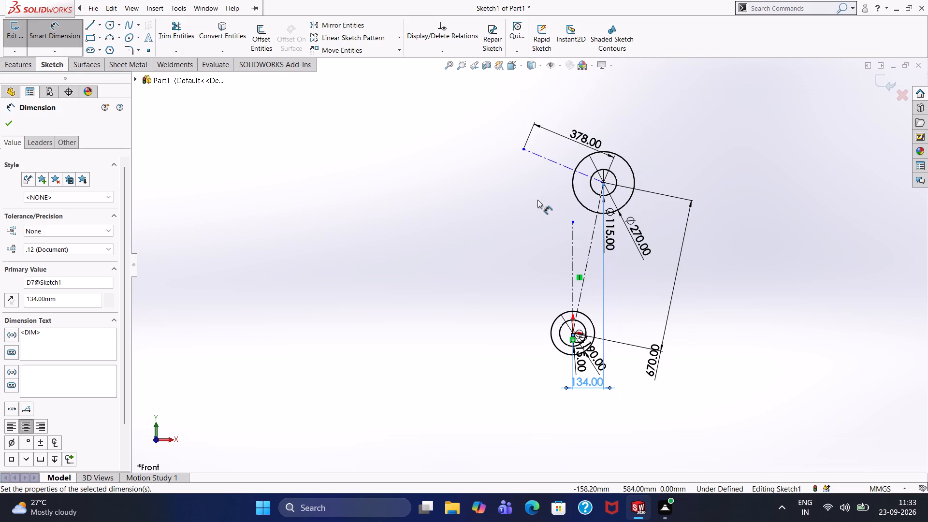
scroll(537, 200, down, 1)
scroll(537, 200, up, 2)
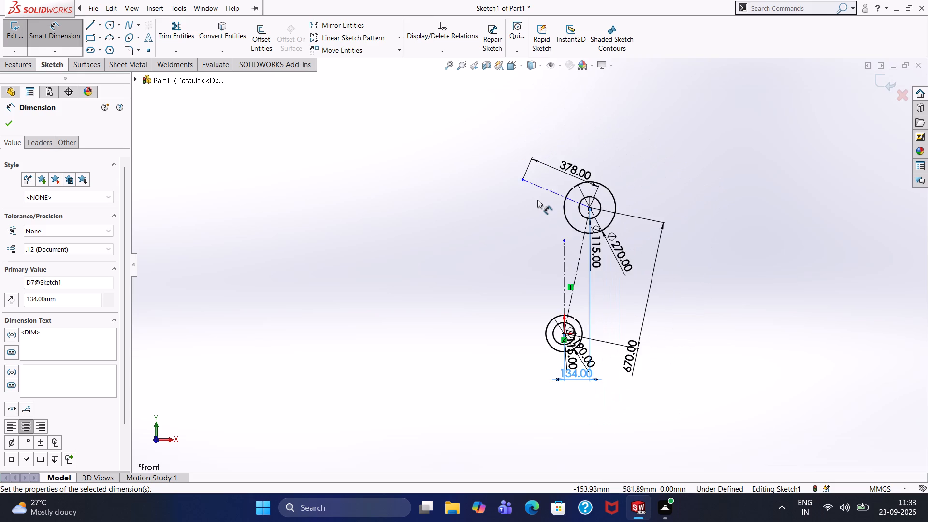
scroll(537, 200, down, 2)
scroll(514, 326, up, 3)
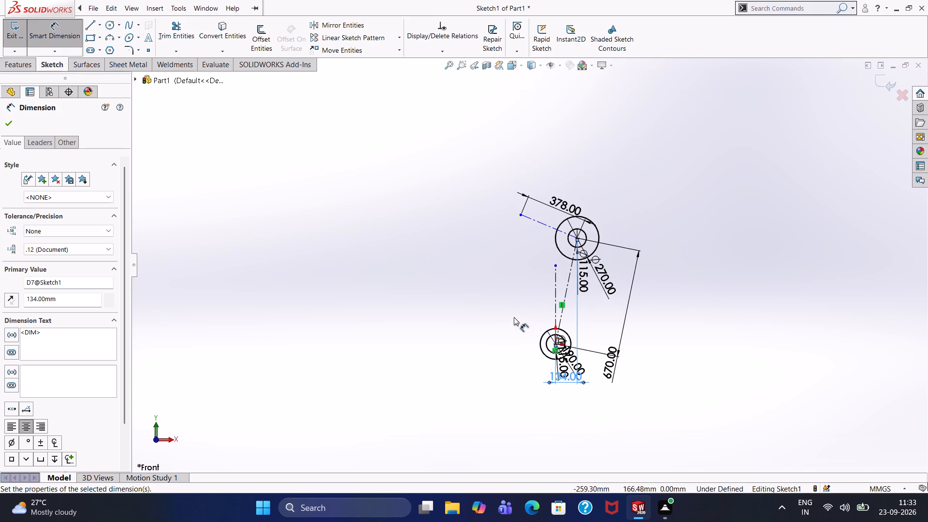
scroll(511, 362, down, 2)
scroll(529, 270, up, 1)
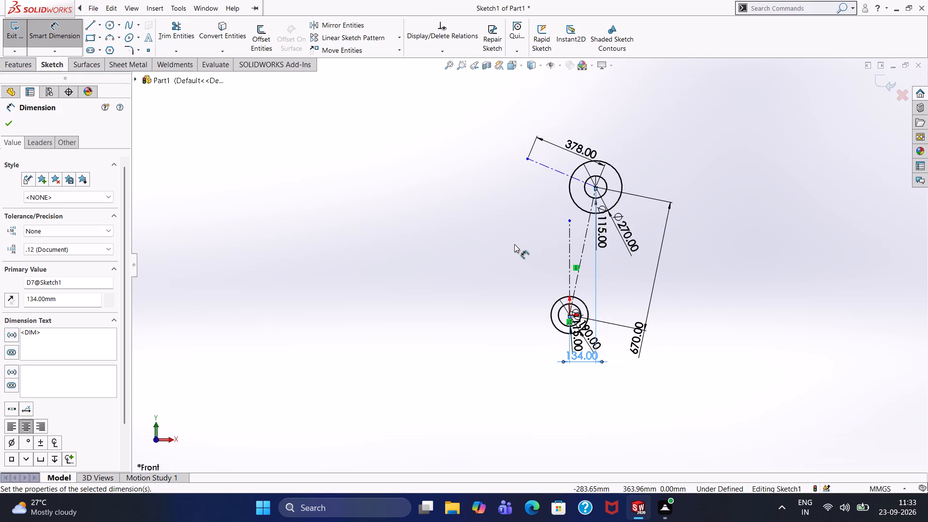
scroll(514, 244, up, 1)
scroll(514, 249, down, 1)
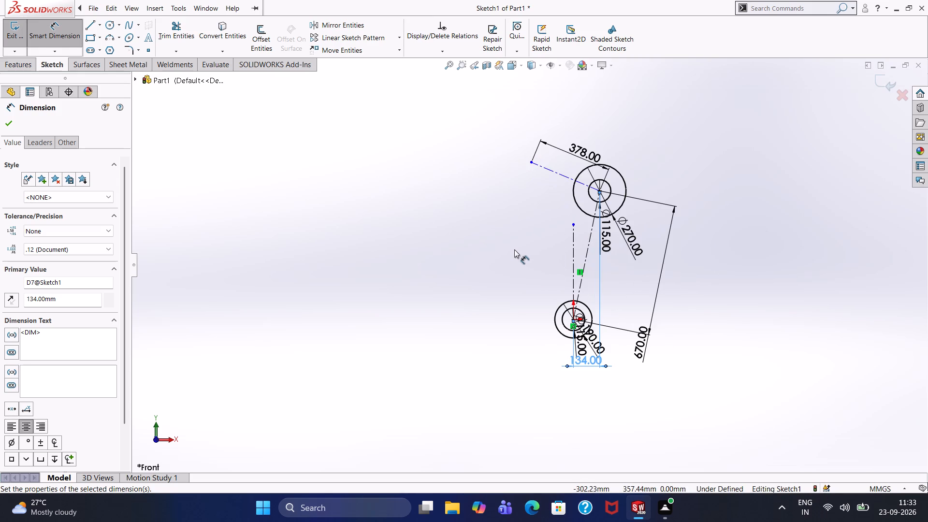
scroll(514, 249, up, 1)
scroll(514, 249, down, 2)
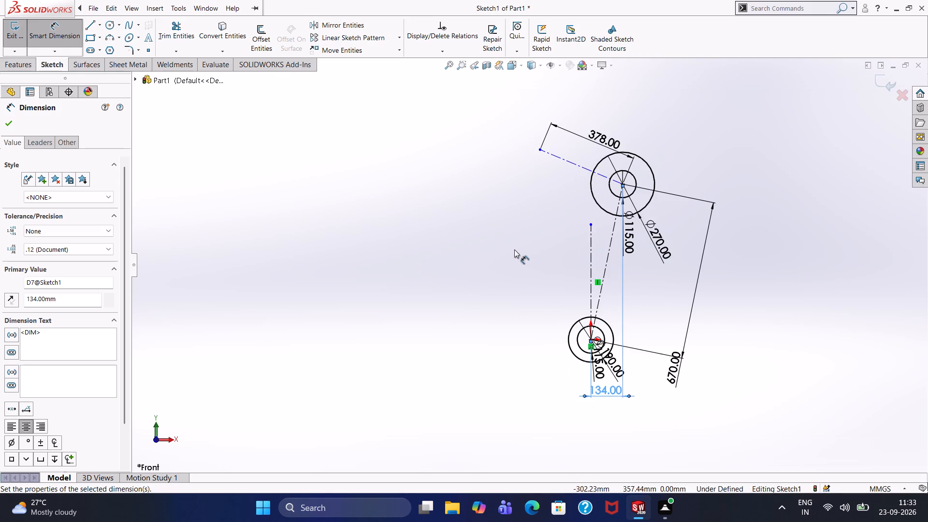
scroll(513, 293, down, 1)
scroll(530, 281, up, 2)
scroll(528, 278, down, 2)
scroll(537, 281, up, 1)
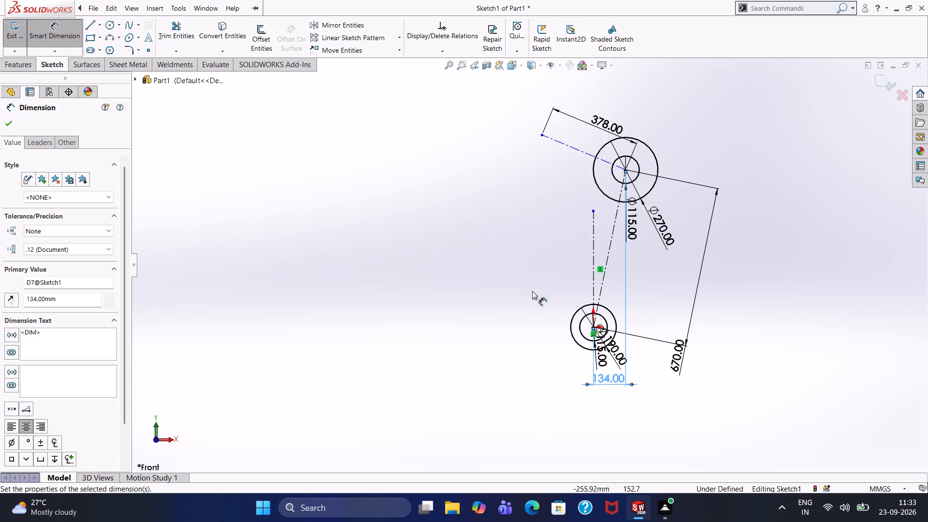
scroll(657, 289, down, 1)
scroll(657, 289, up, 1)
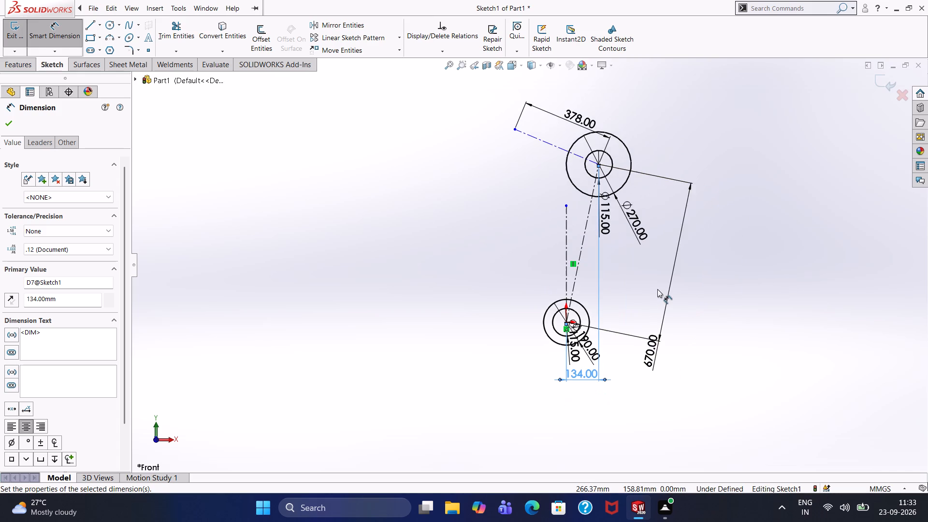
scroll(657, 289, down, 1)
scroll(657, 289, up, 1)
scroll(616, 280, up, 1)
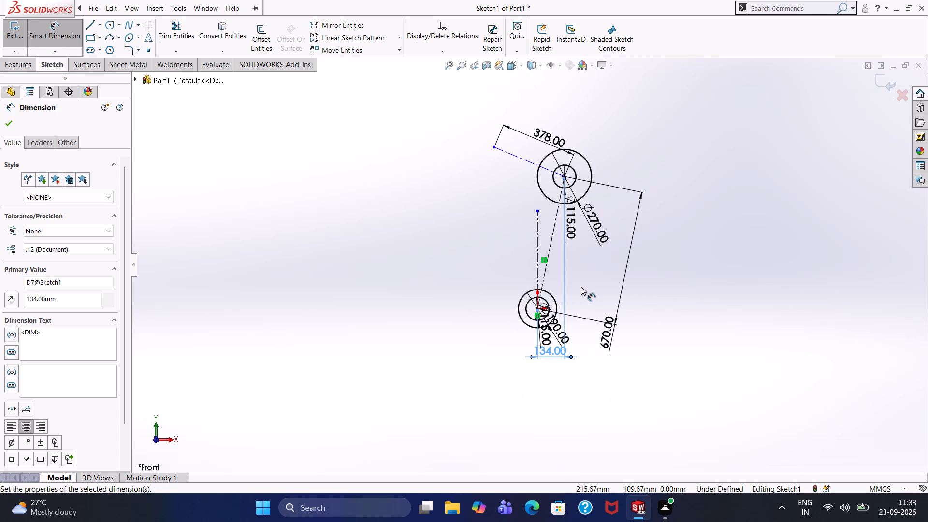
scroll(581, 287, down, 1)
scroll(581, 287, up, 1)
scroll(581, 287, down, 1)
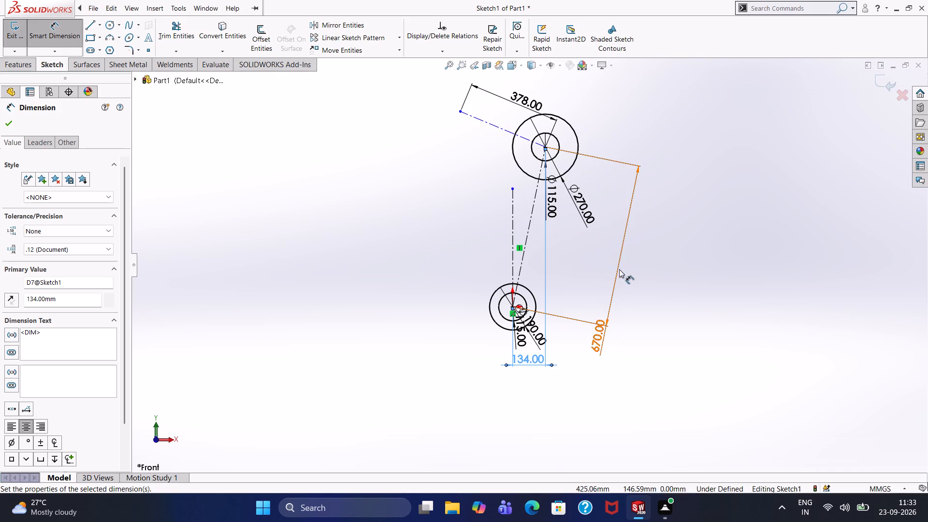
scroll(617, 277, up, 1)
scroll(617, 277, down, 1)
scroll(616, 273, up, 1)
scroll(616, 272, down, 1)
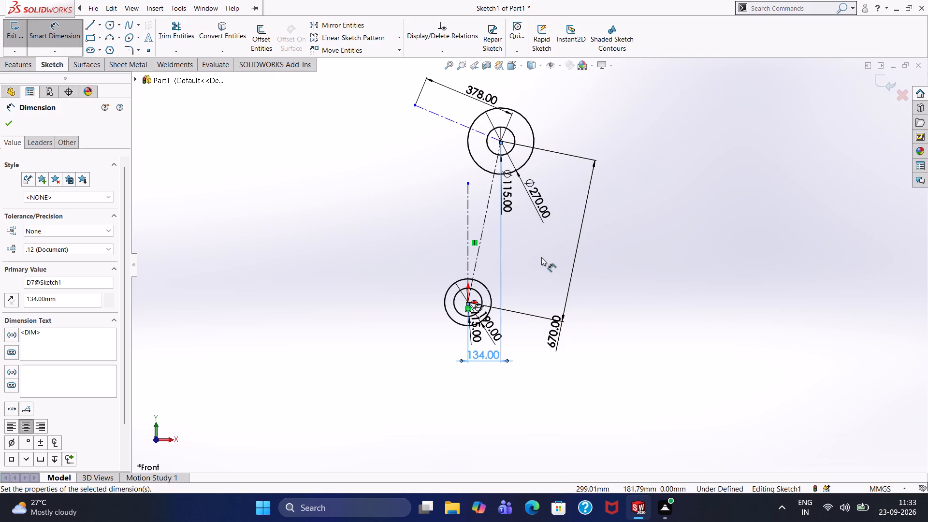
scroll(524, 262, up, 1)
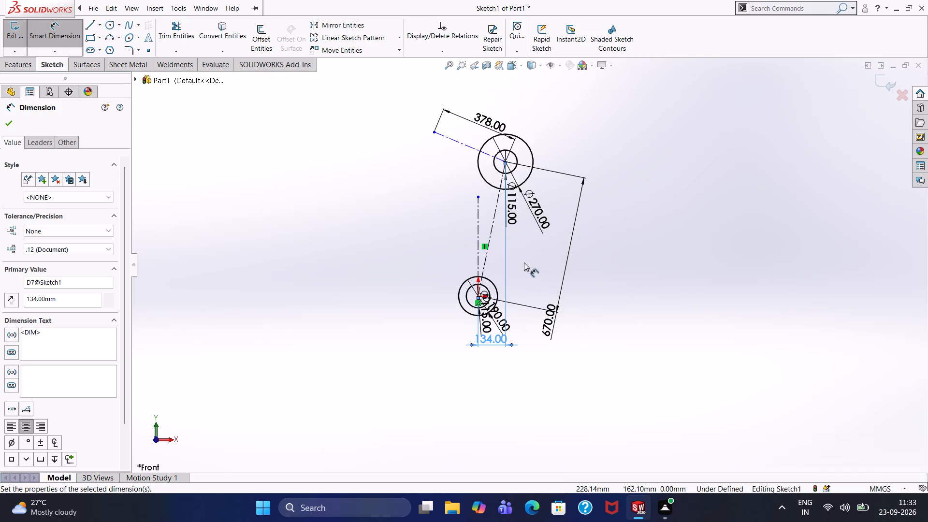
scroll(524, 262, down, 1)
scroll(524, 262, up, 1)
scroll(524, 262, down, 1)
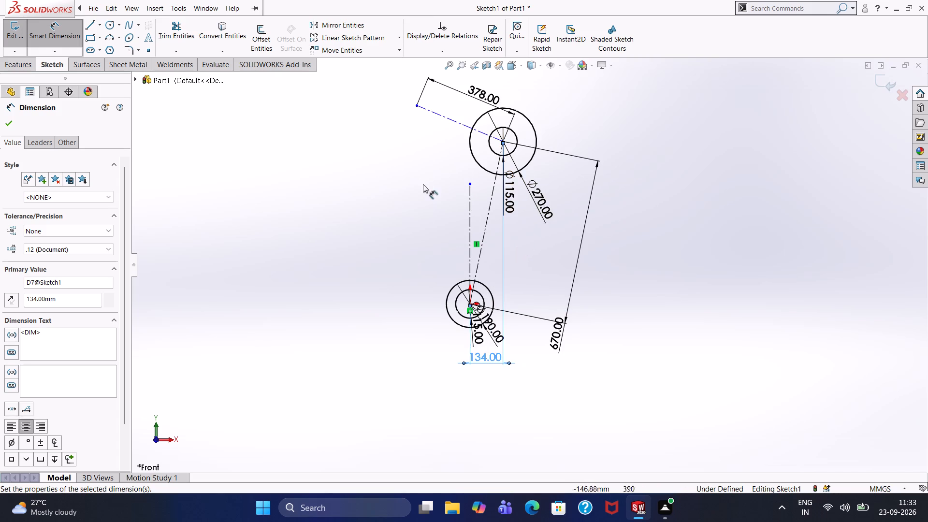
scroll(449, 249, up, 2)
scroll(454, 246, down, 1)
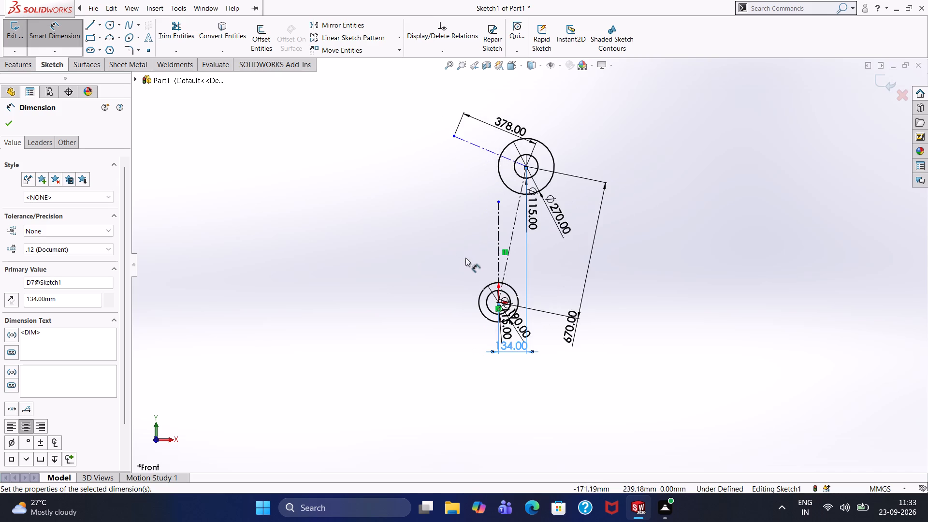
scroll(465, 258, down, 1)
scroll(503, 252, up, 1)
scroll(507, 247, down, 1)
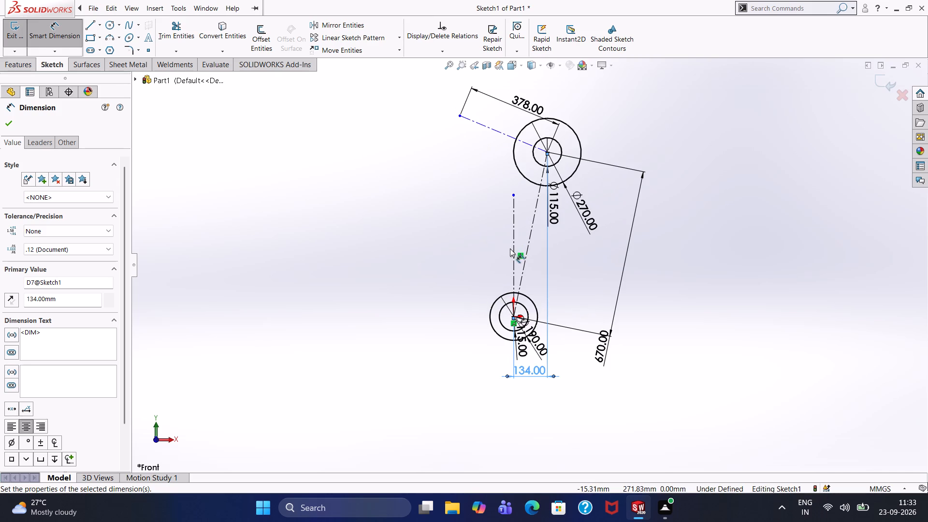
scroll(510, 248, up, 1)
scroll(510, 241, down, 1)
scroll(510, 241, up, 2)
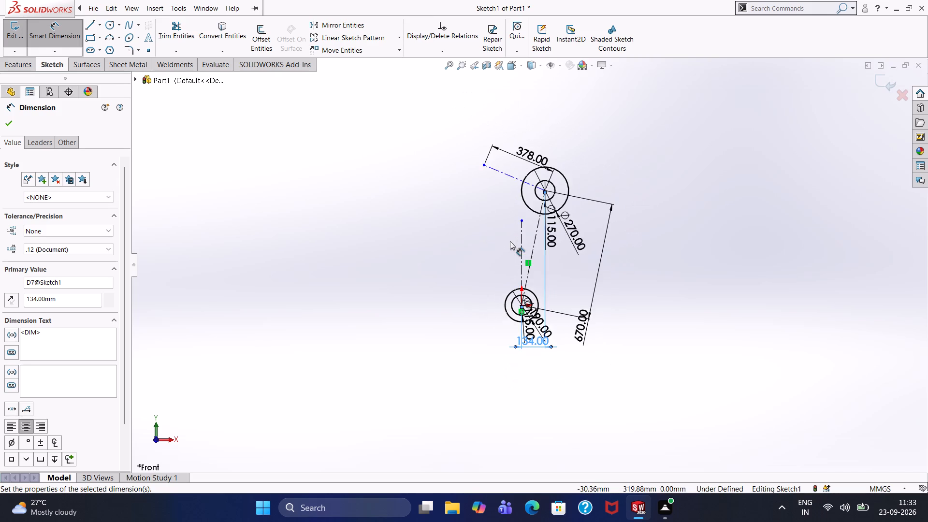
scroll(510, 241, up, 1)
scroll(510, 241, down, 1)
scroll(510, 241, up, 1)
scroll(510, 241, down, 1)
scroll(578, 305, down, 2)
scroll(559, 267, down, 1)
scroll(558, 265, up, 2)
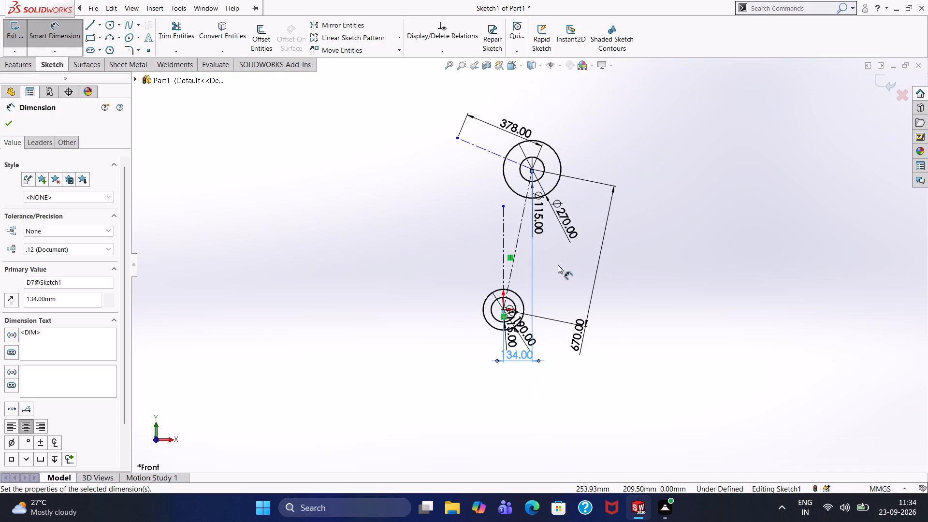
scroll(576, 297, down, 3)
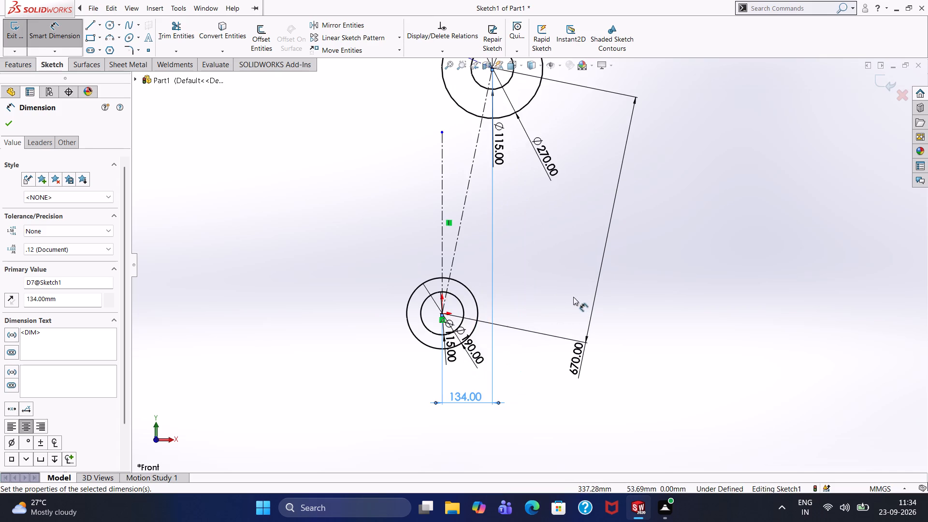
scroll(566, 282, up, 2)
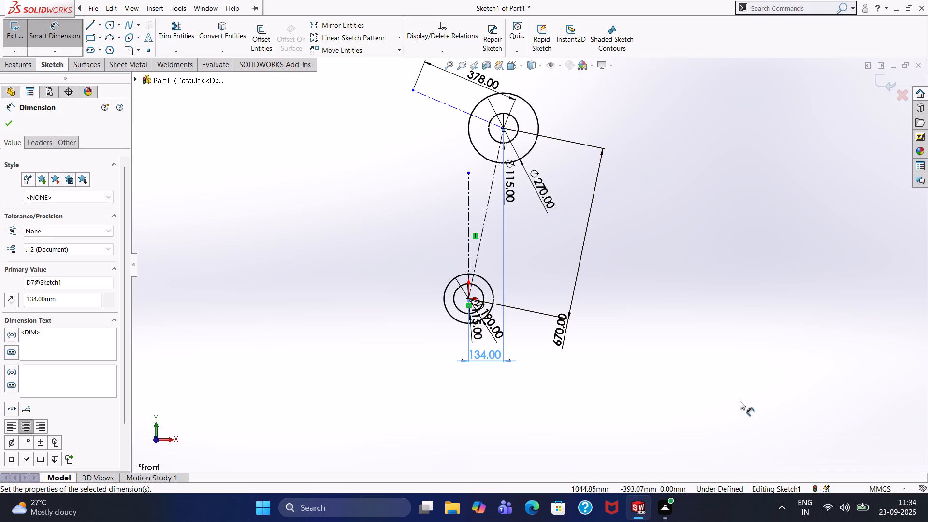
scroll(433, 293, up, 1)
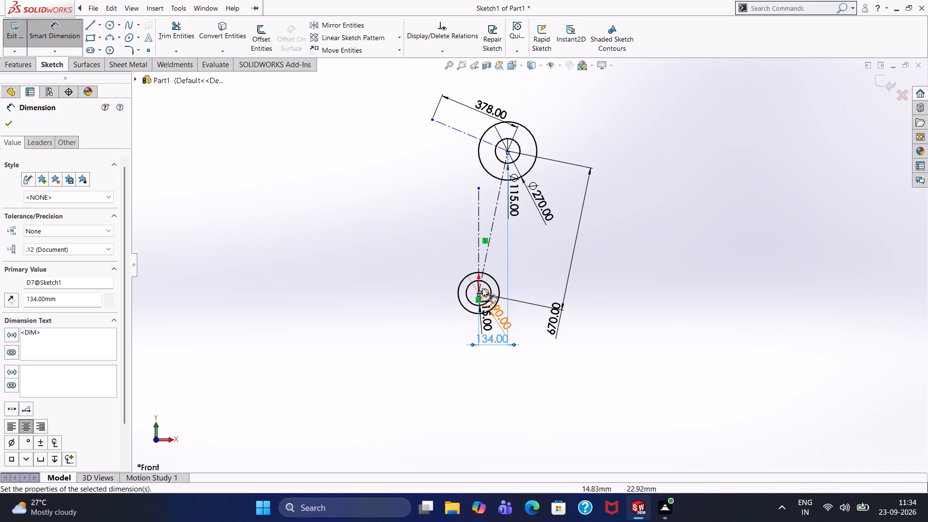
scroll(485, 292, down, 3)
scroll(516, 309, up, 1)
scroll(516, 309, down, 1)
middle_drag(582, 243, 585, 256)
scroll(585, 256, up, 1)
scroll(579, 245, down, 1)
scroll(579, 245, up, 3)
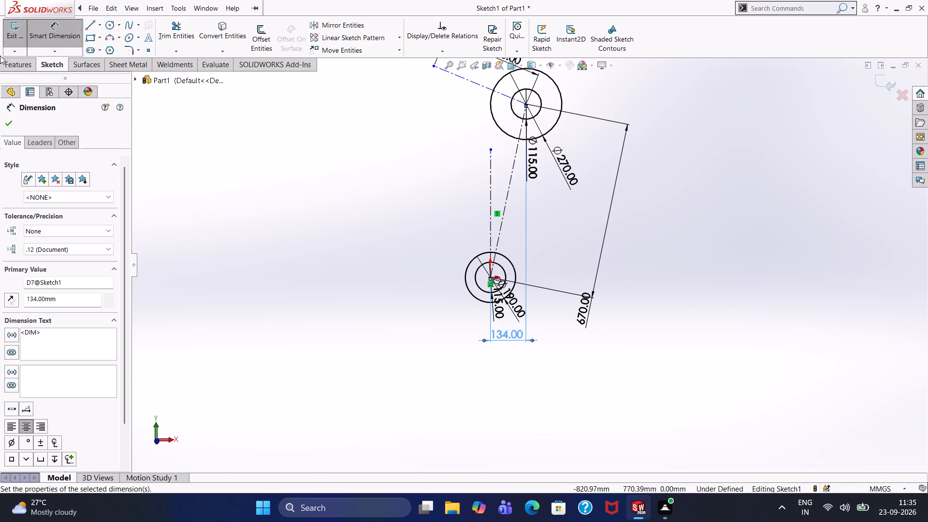
Draw a line about 652 mm long from the lower 190 mm circle's outer side point to just outside the upper 270 mm circle.
click(88, 28)
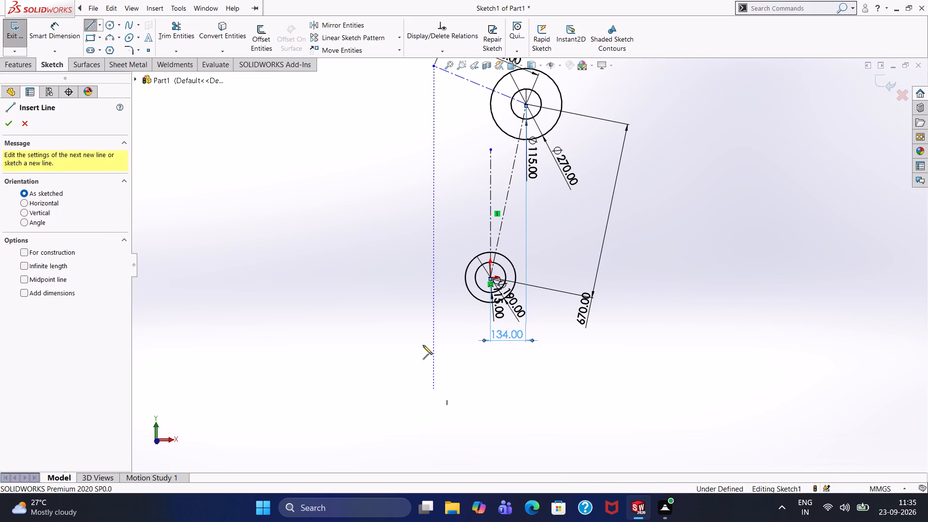
click(516, 276)
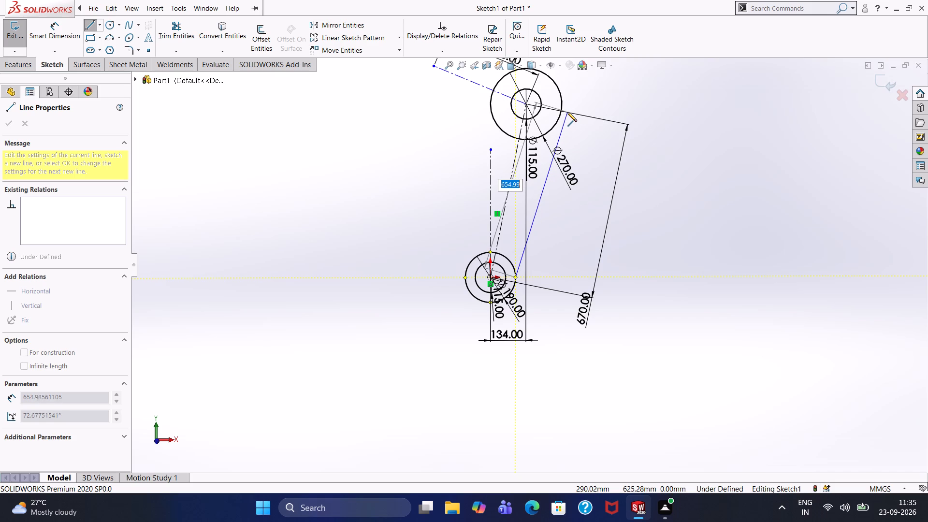
click(566, 113)
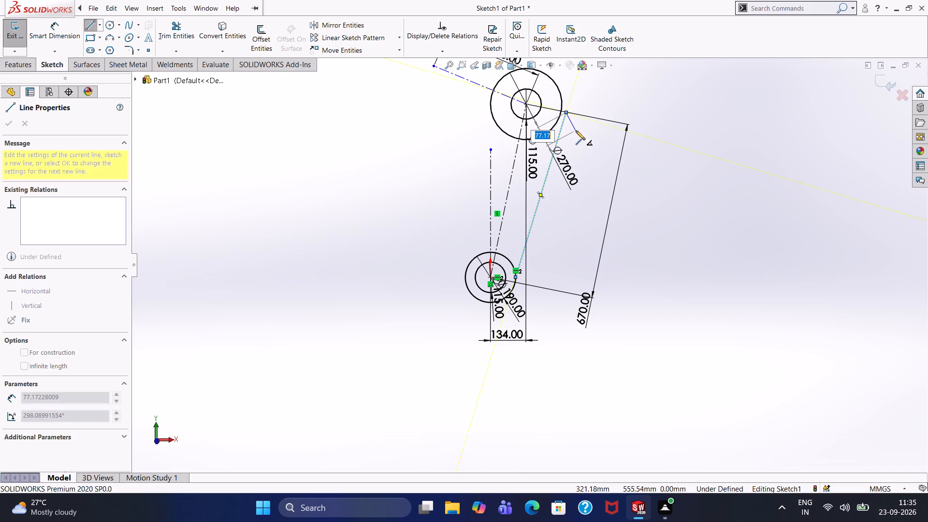
right_click(576, 130)
click(589, 137)
scroll(536, 255, up, 2)
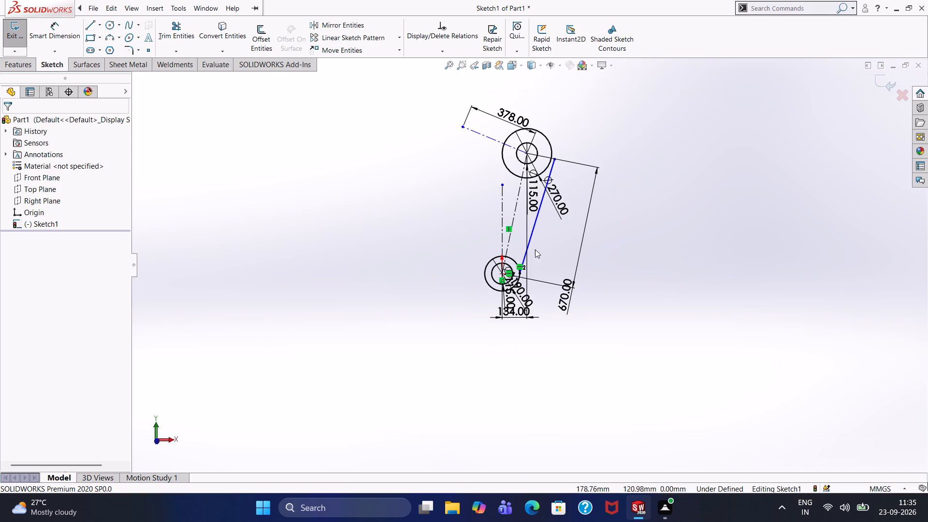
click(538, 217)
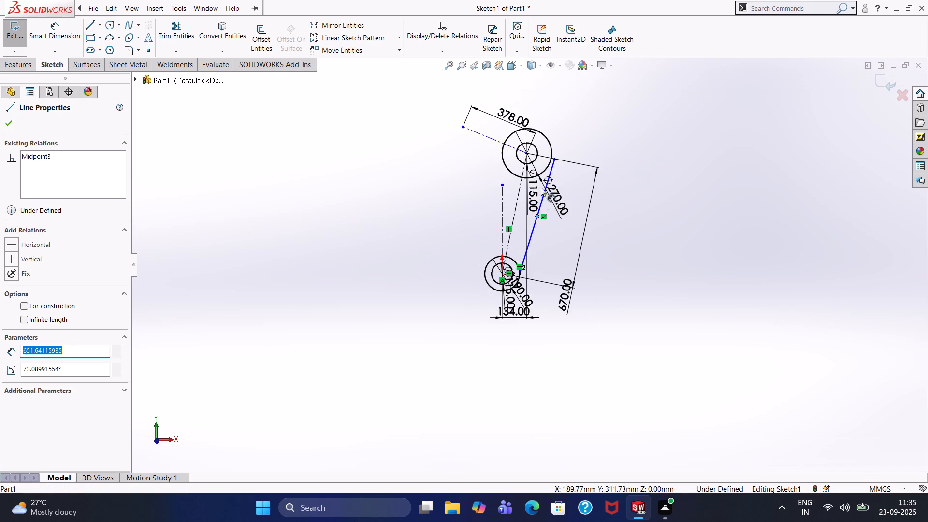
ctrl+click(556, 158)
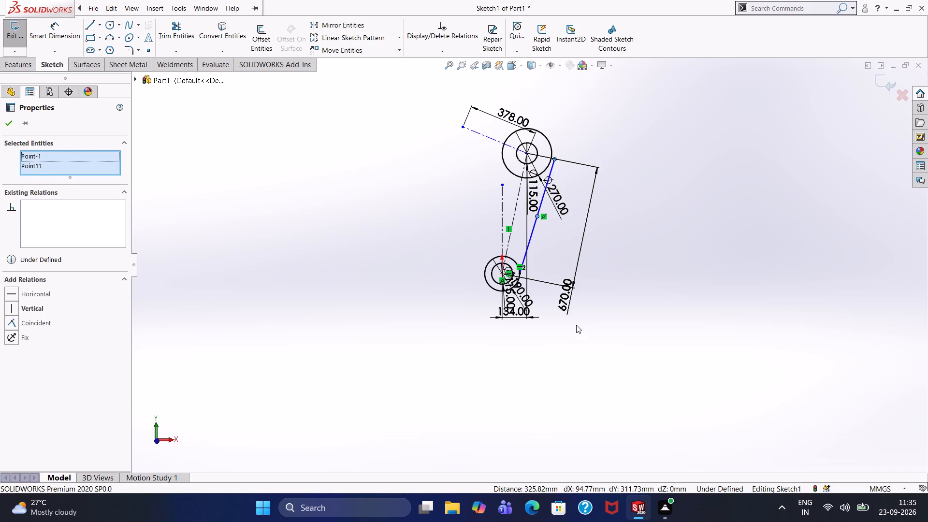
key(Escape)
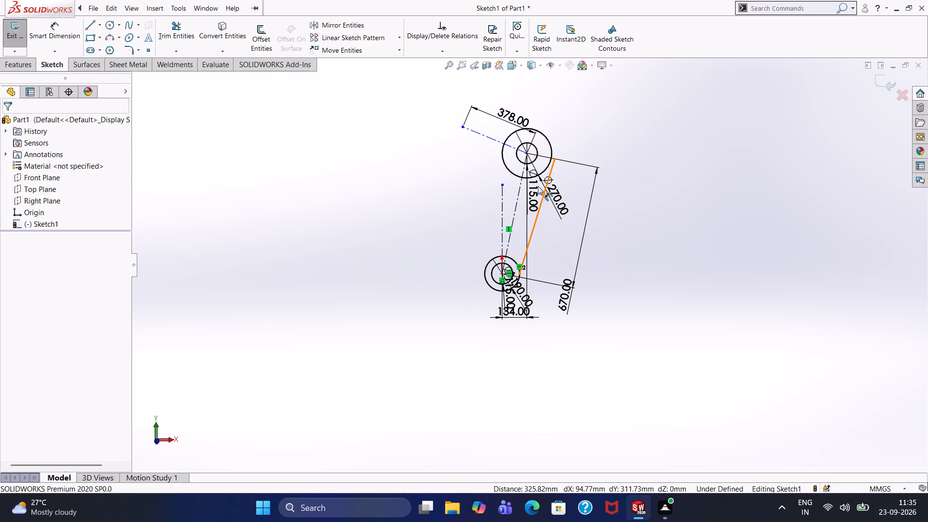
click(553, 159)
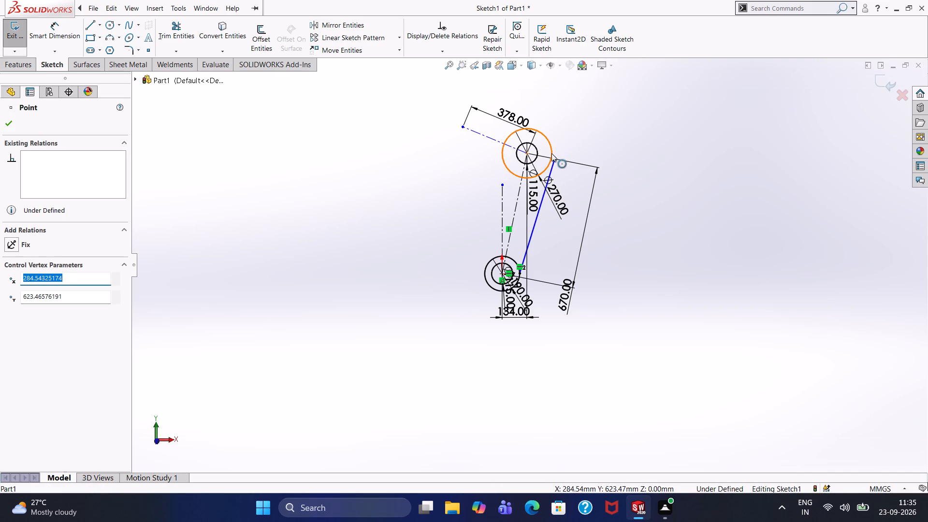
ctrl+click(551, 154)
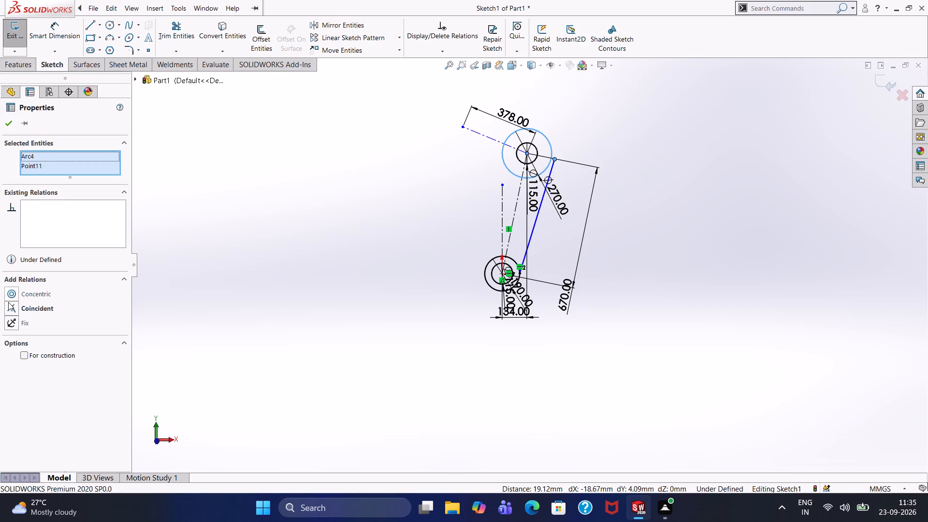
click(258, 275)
Add a tangent relation between the connecting line and the upper 270 mm circle.
scroll(530, 200, up, 1)
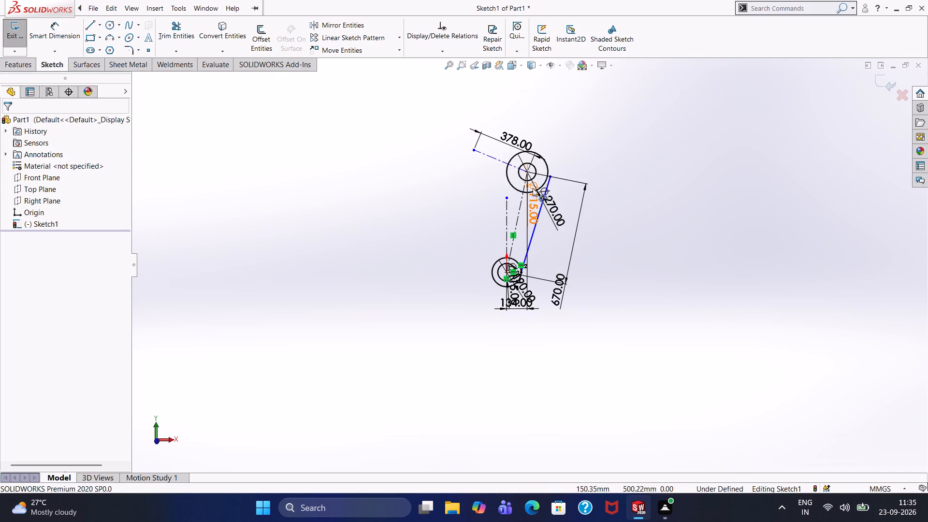
scroll(539, 166, down, 4)
scroll(556, 201, up, 1)
scroll(556, 201, down, 1)
scroll(556, 201, up, 1)
scroll(556, 201, down, 4)
scroll(511, 272, down, 1)
scroll(511, 273, up, 1)
scroll(510, 273, down, 1)
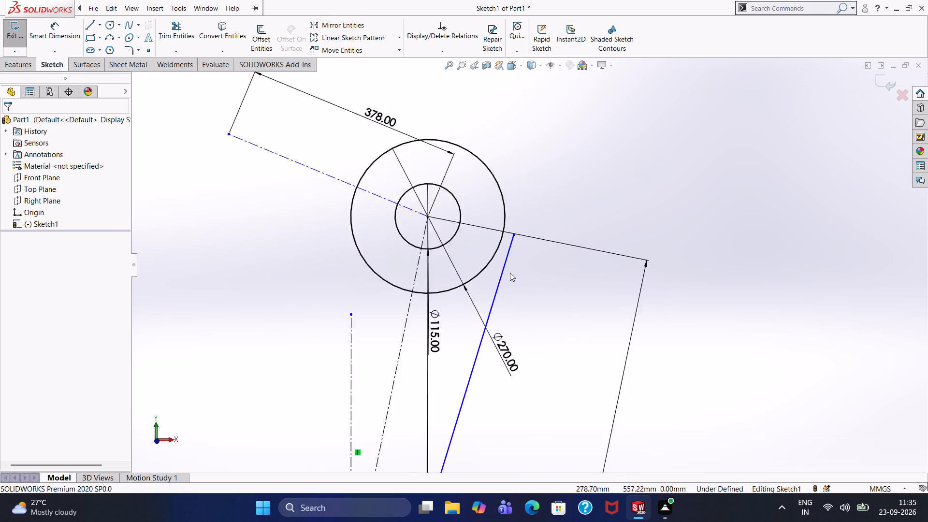
scroll(510, 273, down, 5)
scroll(555, 197, down, 1)
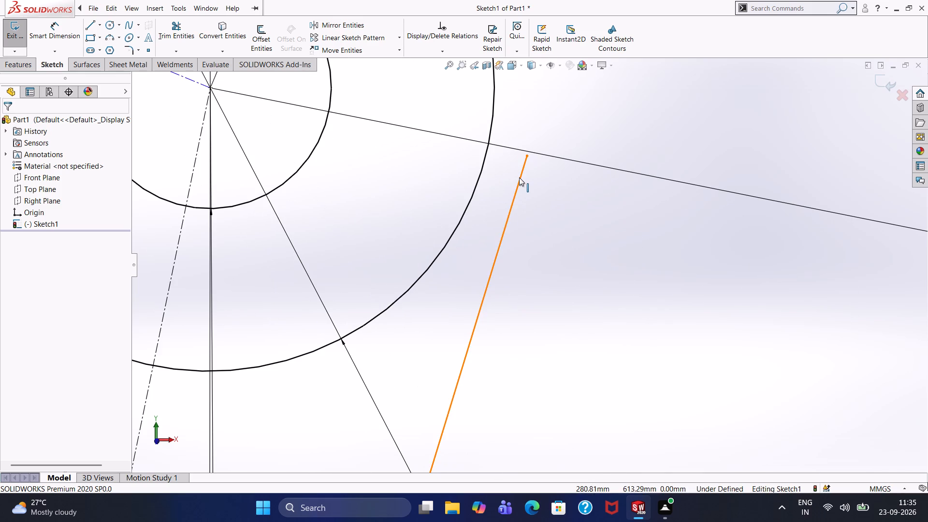
click(519, 177)
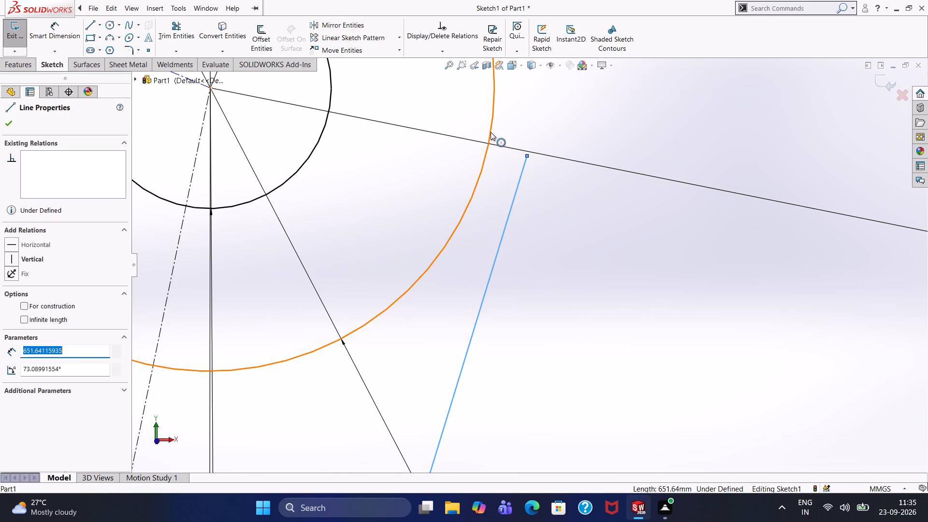
ctrl+click(489, 133)
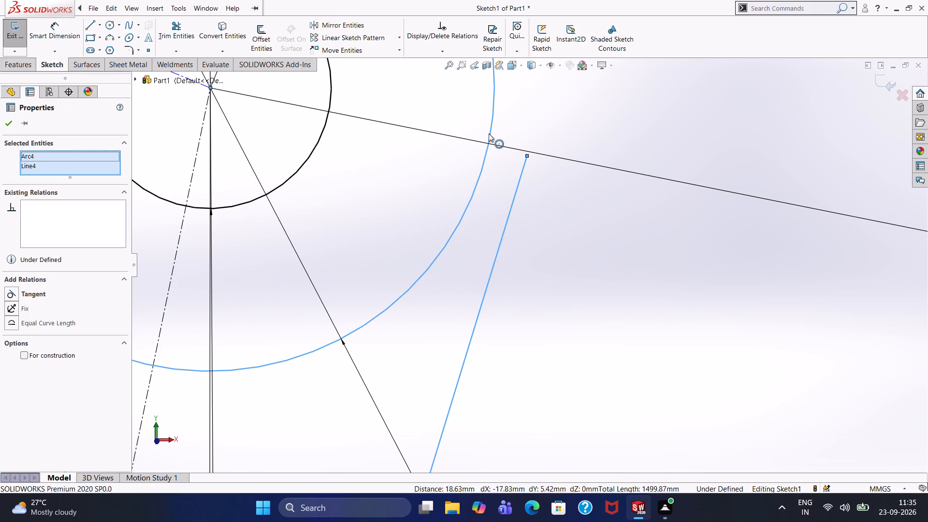
ctrl+click(14, 294)
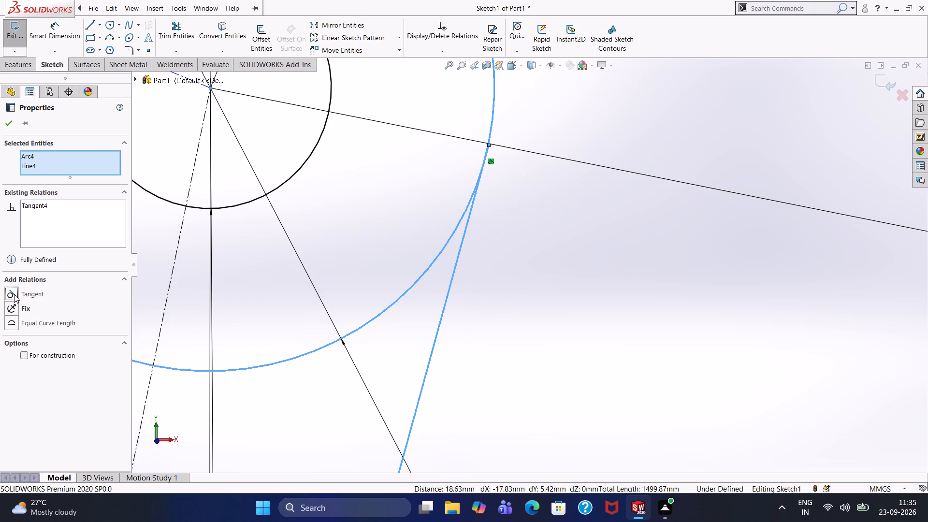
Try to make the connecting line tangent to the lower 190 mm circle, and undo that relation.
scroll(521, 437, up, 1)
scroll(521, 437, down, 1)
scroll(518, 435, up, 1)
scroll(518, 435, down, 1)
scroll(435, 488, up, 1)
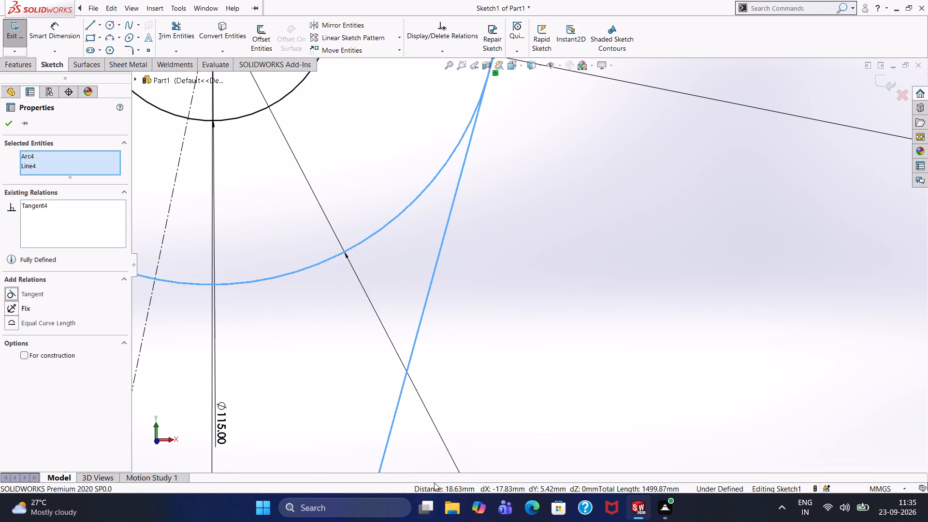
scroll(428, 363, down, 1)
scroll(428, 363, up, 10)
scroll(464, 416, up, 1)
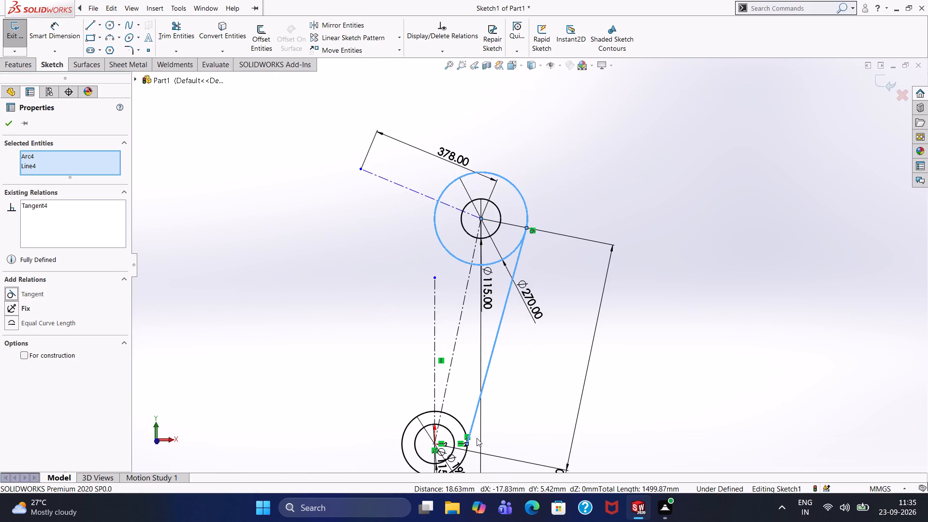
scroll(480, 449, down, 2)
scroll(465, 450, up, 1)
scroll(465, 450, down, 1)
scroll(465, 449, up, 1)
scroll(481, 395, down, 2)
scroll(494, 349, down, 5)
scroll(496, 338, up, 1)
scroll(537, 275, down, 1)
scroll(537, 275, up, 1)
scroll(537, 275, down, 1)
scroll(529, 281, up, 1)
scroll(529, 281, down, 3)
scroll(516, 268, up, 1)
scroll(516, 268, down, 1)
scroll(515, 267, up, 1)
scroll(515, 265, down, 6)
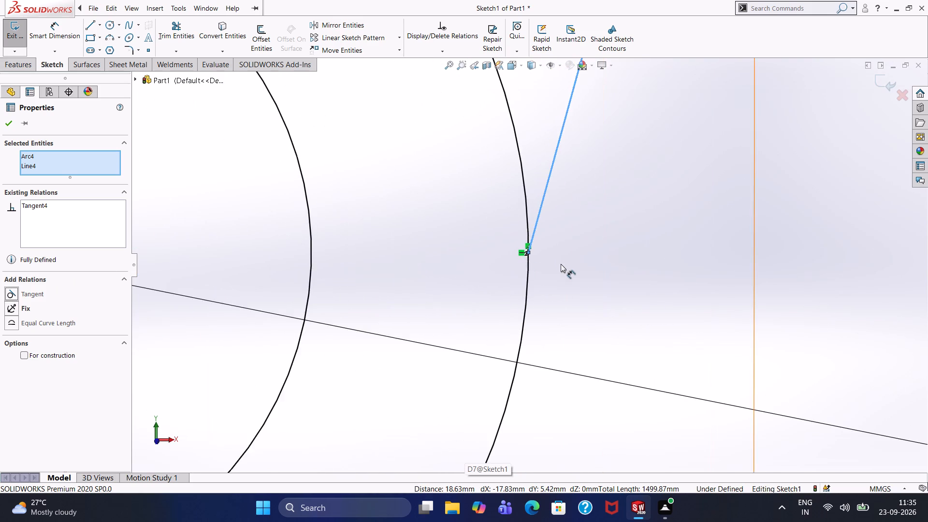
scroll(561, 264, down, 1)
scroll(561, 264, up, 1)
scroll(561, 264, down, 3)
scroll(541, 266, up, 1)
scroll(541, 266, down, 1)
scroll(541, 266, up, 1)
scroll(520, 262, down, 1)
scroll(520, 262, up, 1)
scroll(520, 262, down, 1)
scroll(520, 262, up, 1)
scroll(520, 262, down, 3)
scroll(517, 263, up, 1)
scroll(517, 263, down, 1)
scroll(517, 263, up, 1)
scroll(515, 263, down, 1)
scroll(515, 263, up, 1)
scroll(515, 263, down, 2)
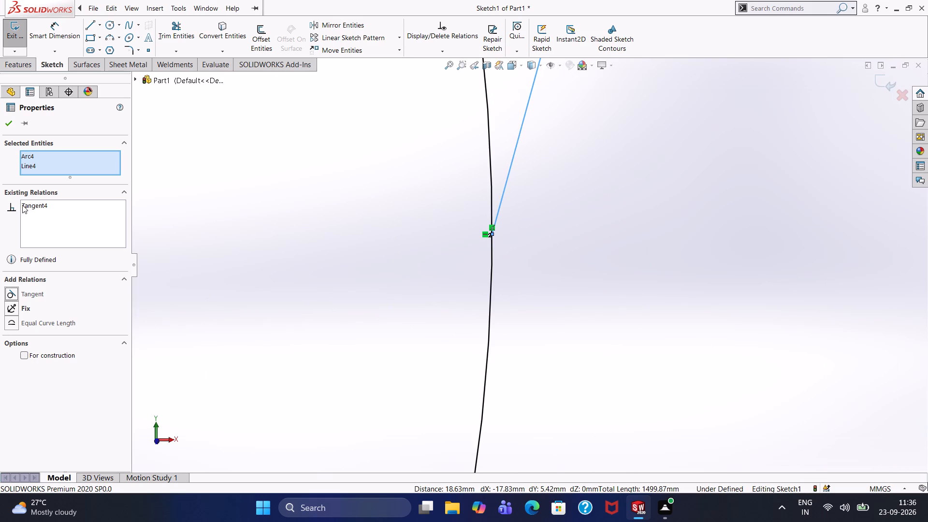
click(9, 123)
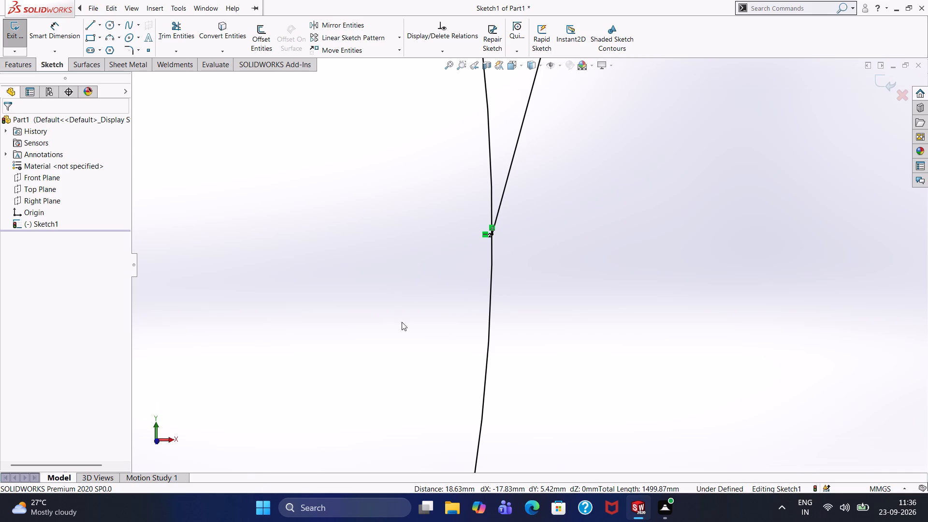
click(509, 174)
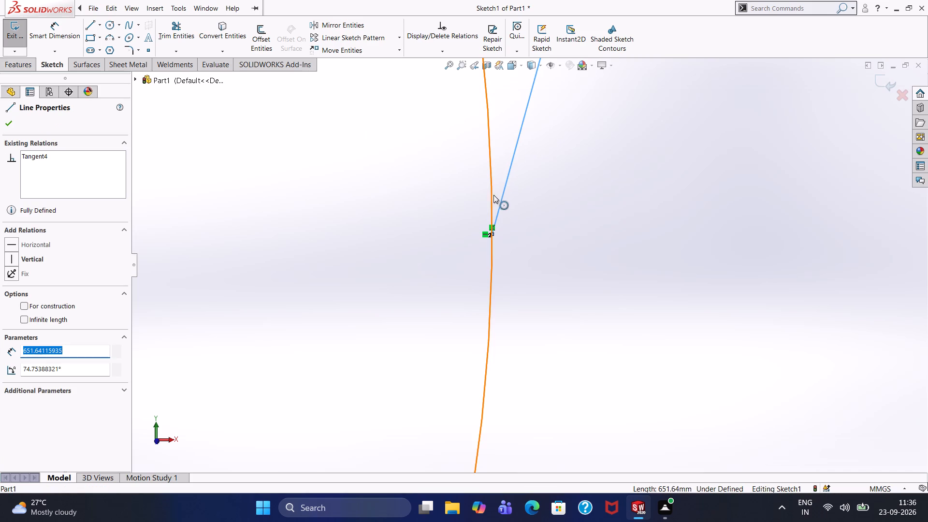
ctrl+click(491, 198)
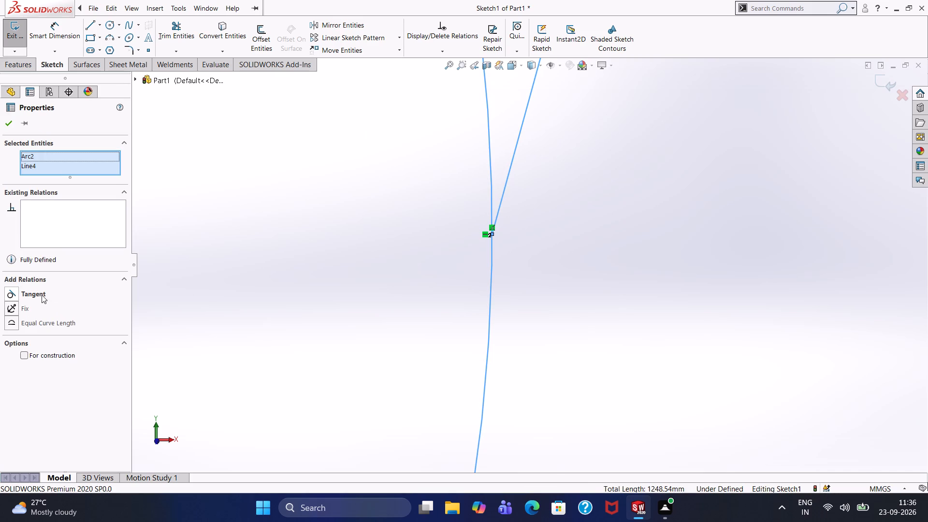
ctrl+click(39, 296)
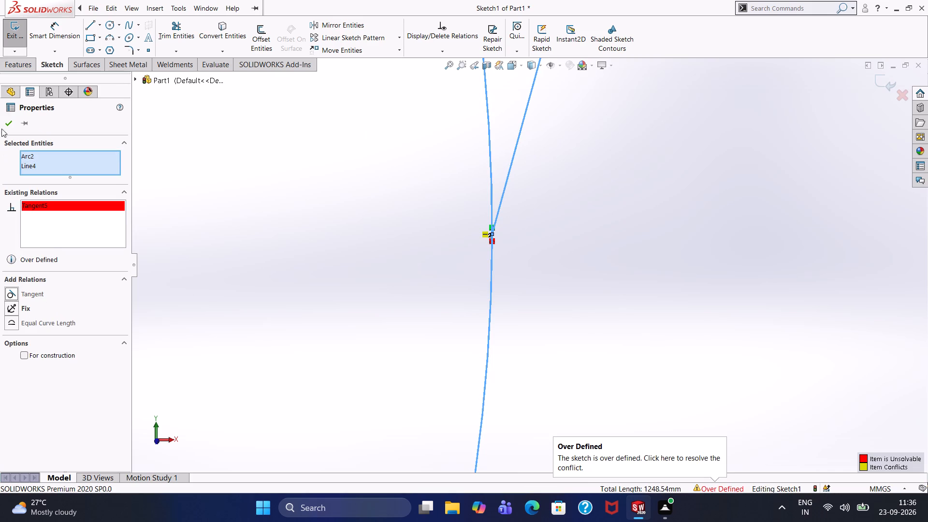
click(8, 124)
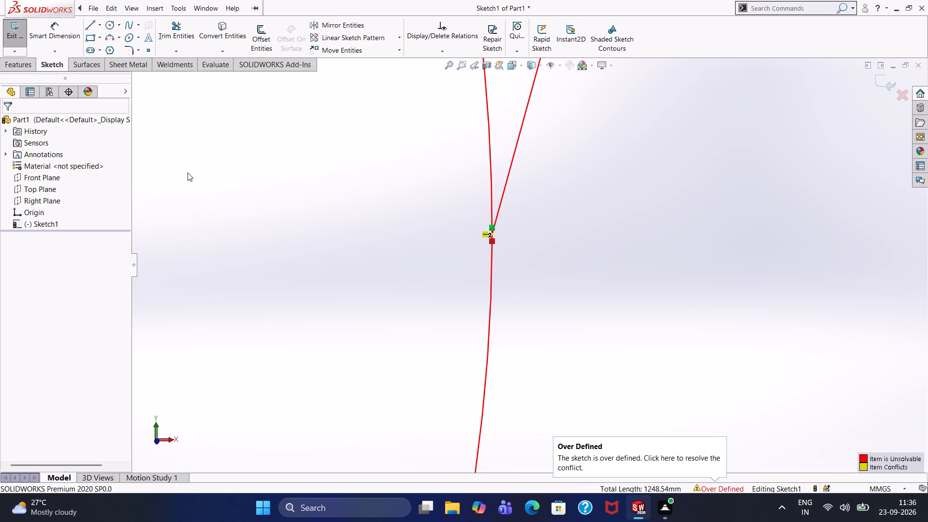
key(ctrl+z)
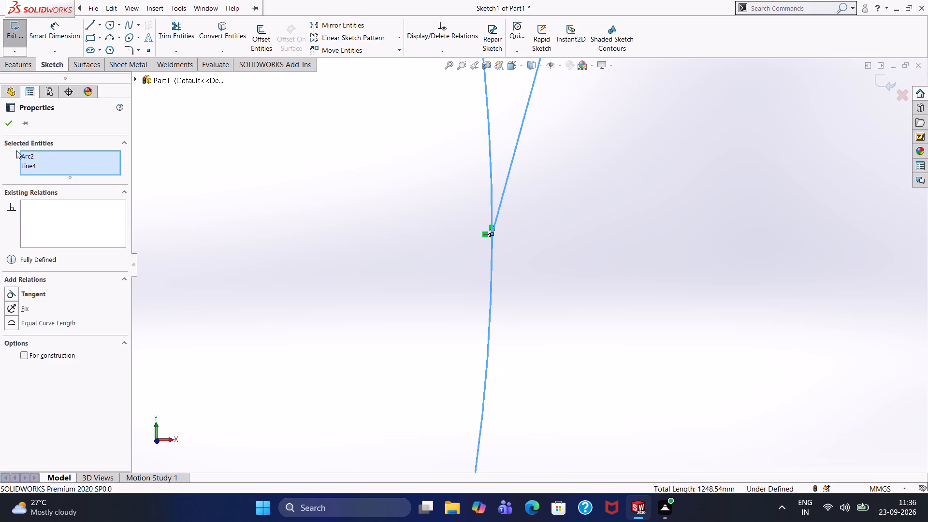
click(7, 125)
Examine where the connecting line meets the lower 190 mm circle and how it runs between the two circle pairs.
scroll(588, 331, down, 1)
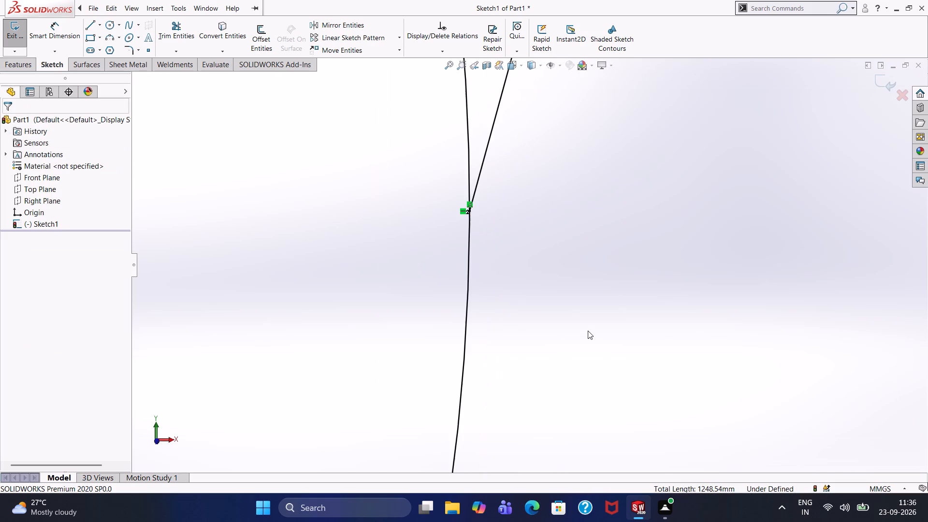
scroll(588, 331, down, 2)
scroll(587, 331, up, 5)
scroll(587, 331, down, 1)
scroll(587, 331, up, 1)
scroll(587, 331, down, 1)
scroll(586, 329, up, 5)
scroll(550, 316, down, 1)
scroll(549, 316, up, 1)
scroll(549, 316, down, 1)
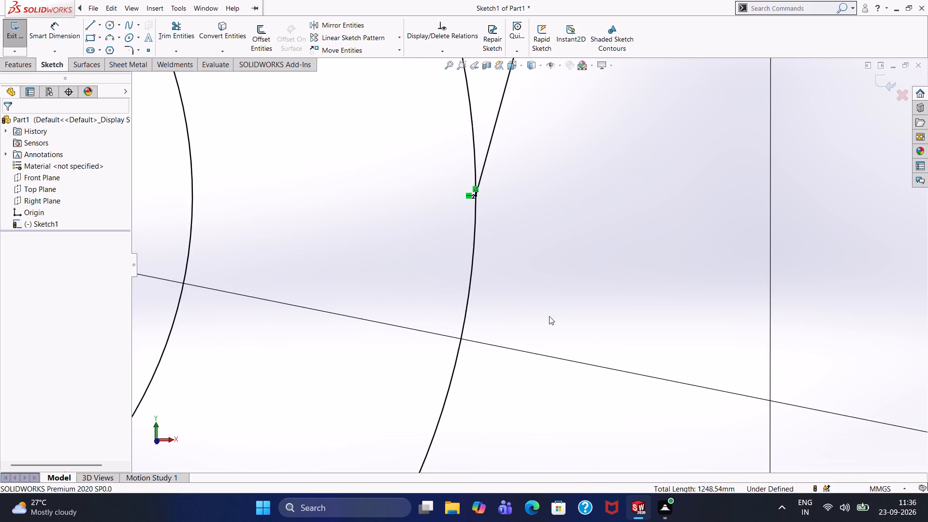
scroll(550, 316, up, 1)
scroll(550, 316, down, 1)
scroll(550, 316, up, 5)
scroll(549, 315, down, 1)
scroll(549, 315, up, 1)
scroll(549, 315, down, 1)
scroll(550, 316, up, 1)
scroll(551, 316, down, 1)
scroll(551, 316, up, 1)
scroll(551, 316, down, 1)
scroll(551, 315, up, 1)
scroll(551, 315, down, 1)
scroll(551, 316, up, 3)
scroll(596, 123, up, 2)
scroll(568, 203, down, 1)
scroll(534, 246, up, 1)
scroll(532, 247, down, 1)
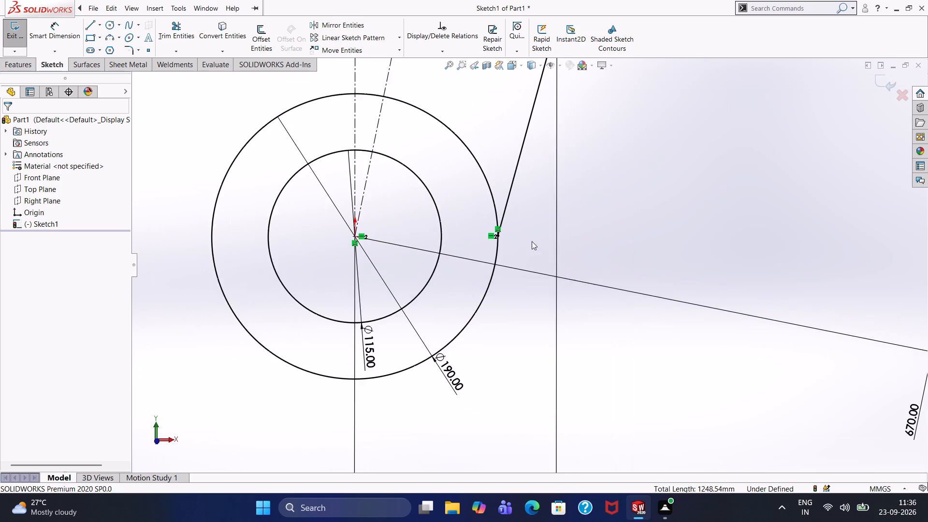
scroll(539, 171, up, 1)
scroll(539, 171, down, 1)
scroll(539, 171, up, 12)
scroll(550, 126, down, 3)
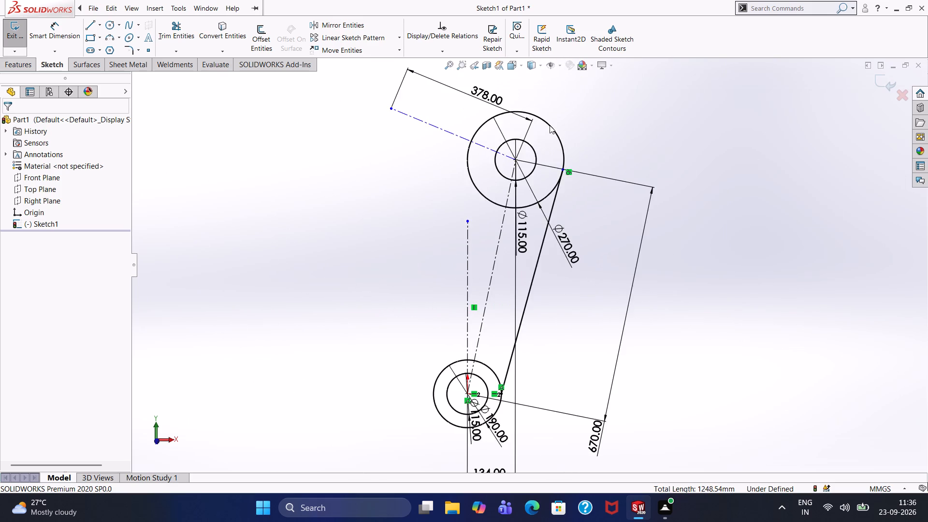
Extend the connecting line's upper endpoint past its tangency with the 270 mm circle, to about X 266.8 mm, Y 630.2 mm.
scroll(542, 154, down, 1)
scroll(541, 167, up, 1)
scroll(540, 174, down, 5)
scroll(574, 250, down, 1)
scroll(574, 251, up, 1)
scroll(574, 251, down, 1)
scroll(560, 234, up, 1)
scroll(560, 235, down, 1)
scroll(560, 237, up, 1)
scroll(560, 237, down, 1)
scroll(560, 238, up, 1)
scroll(559, 245, down, 1)
scroll(556, 254, up, 1)
scroll(555, 259, down, 1)
scroll(552, 263, up, 1)
scroll(548, 267, down, 1)
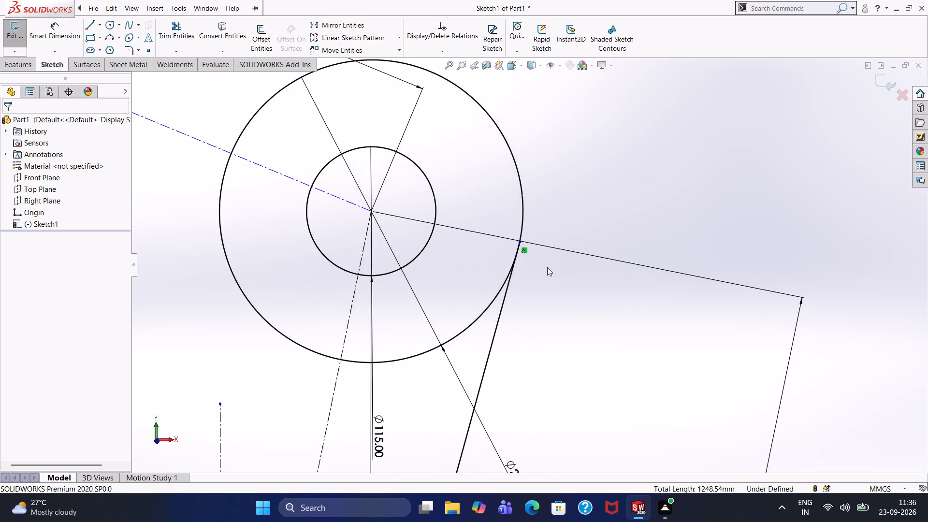
scroll(538, 260, down, 11)
scroll(484, 217, down, 1)
scroll(484, 217, up, 1)
scroll(484, 217, down, 1)
scroll(484, 217, up, 1)
scroll(484, 216, down, 2)
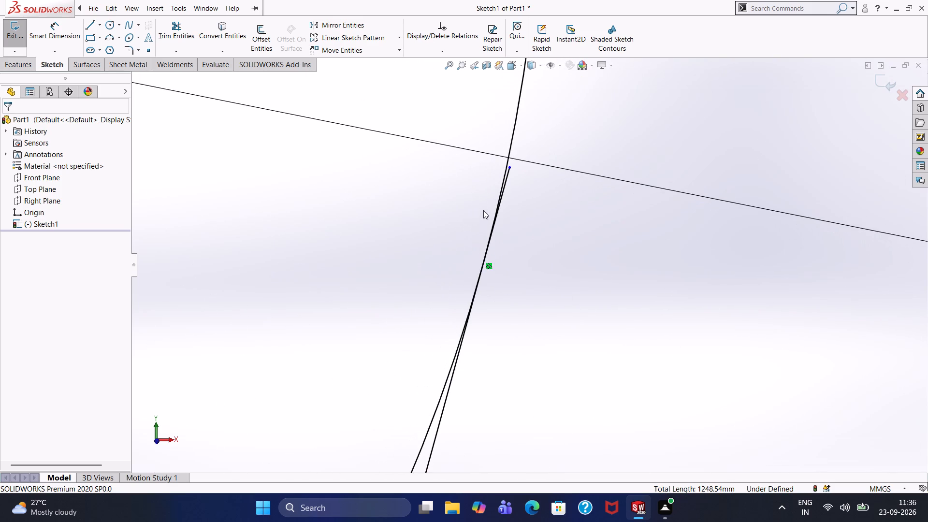
scroll(487, 205, down, 5)
scroll(555, 185, up, 1)
scroll(555, 188, down, 2)
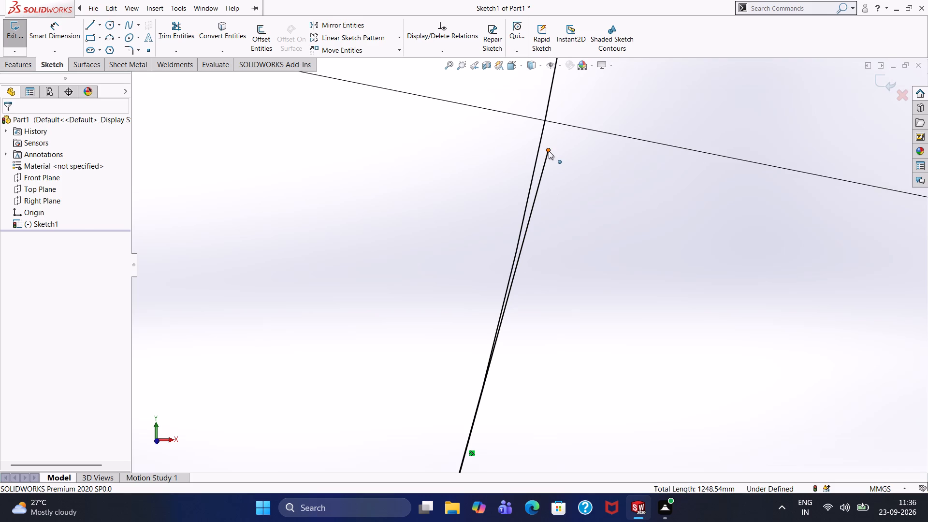
drag(549, 151, 547, 89)
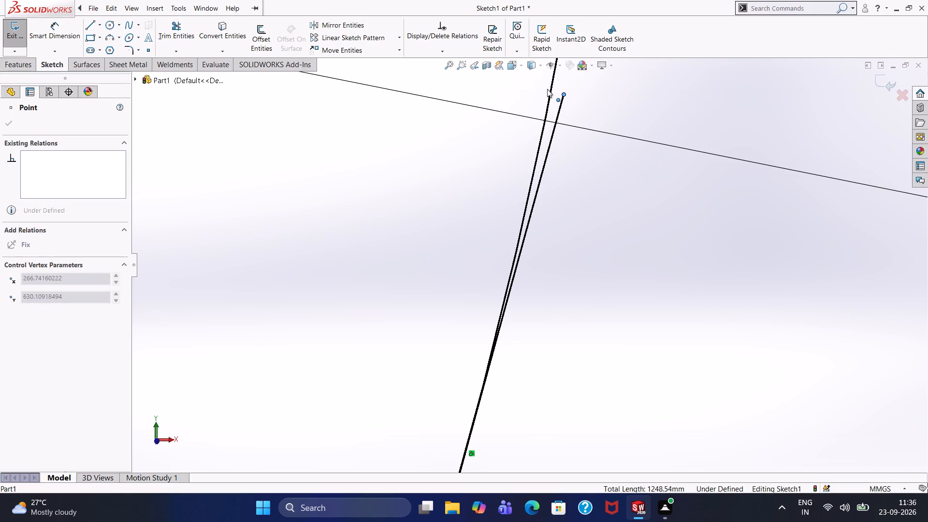
drag(547, 89, 547, 88)
click(522, 78)
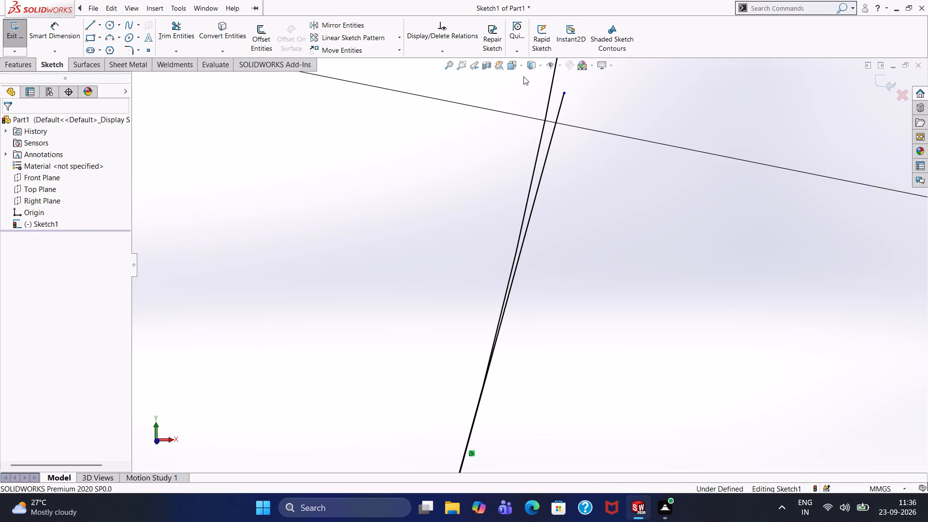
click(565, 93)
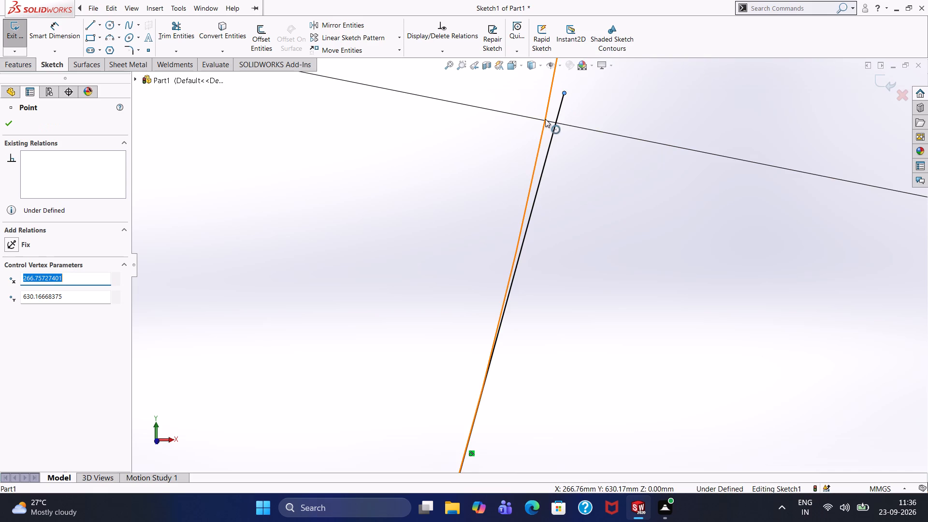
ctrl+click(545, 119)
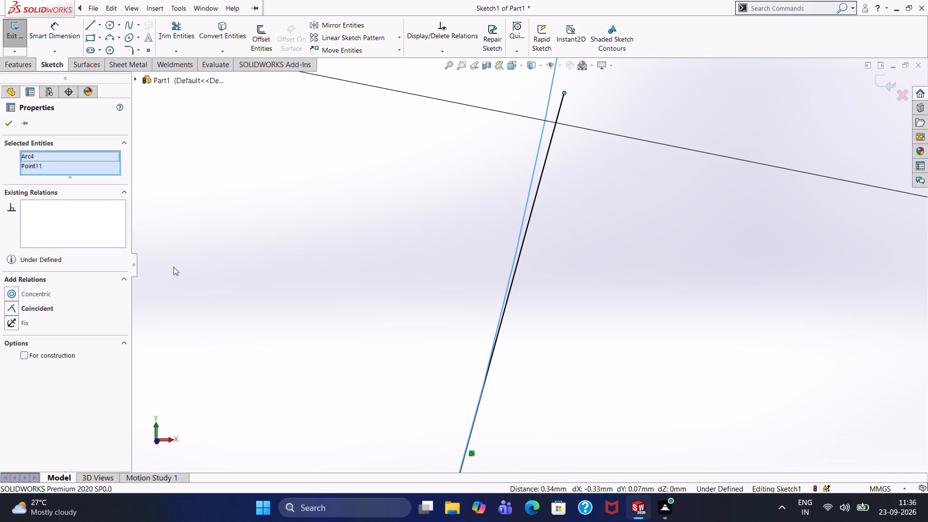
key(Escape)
Examine the connecting line's tangency and overshooting upper endpoint at the upper 270 mm circle, and its run between the circle pairs.
scroll(459, 378, down, 4)
scroll(538, 341, up, 6)
scroll(539, 336, down, 1)
scroll(539, 336, up, 1)
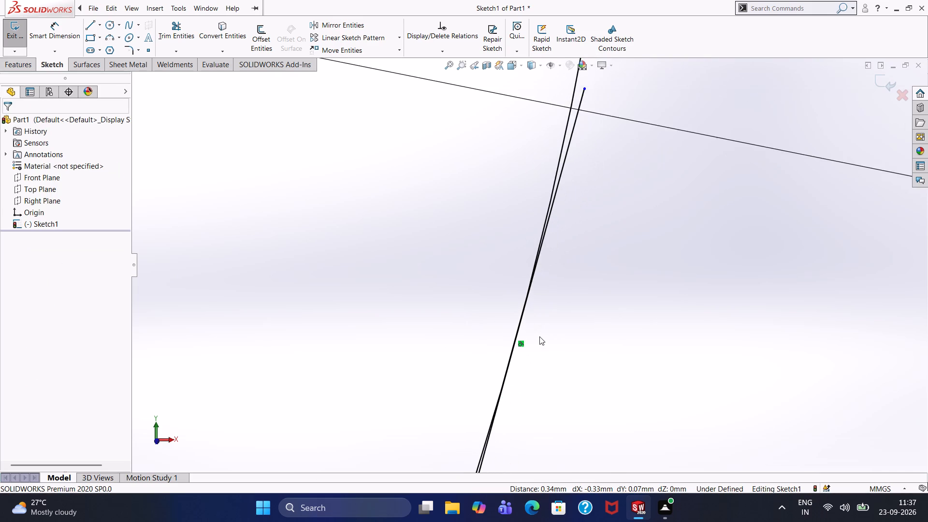
scroll(539, 336, up, 2)
scroll(537, 336, down, 1)
scroll(537, 336, up, 3)
scroll(536, 338, down, 1)
scroll(535, 338, up, 1)
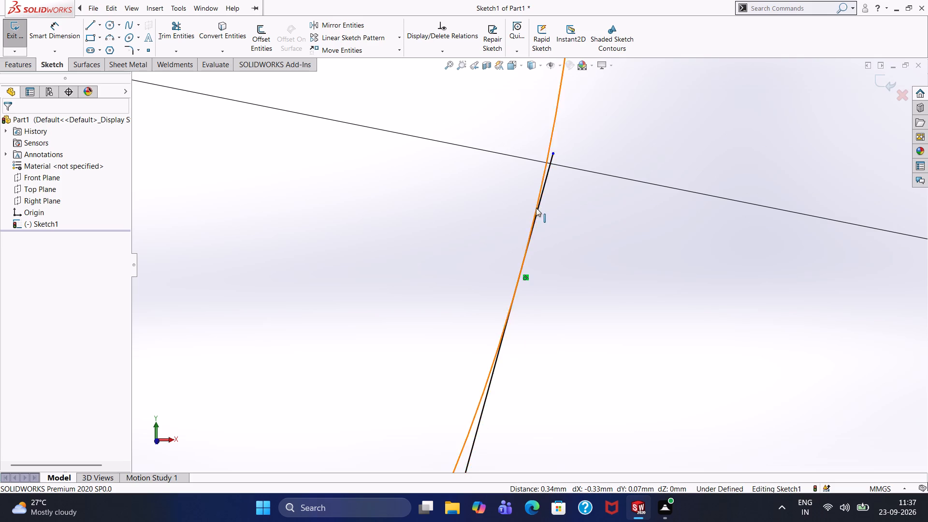
scroll(536, 213, down, 1)
scroll(536, 213, up, 9)
scroll(535, 277, up, 1)
scroll(535, 277, down, 7)
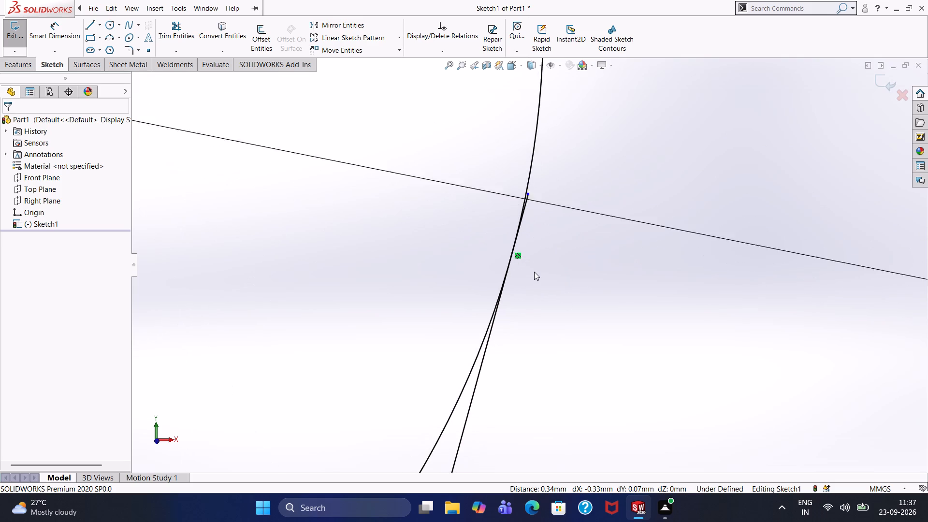
scroll(534, 272, down, 2)
scroll(535, 269, up, 1)
scroll(535, 269, down, 1)
scroll(535, 269, up, 1)
scroll(535, 269, down, 1)
scroll(535, 269, up, 1)
scroll(535, 269, down, 1)
scroll(535, 269, up, 1)
scroll(535, 269, down, 3)
scroll(526, 276, up, 1)
scroll(524, 278, down, 1)
scroll(521, 279, up, 1)
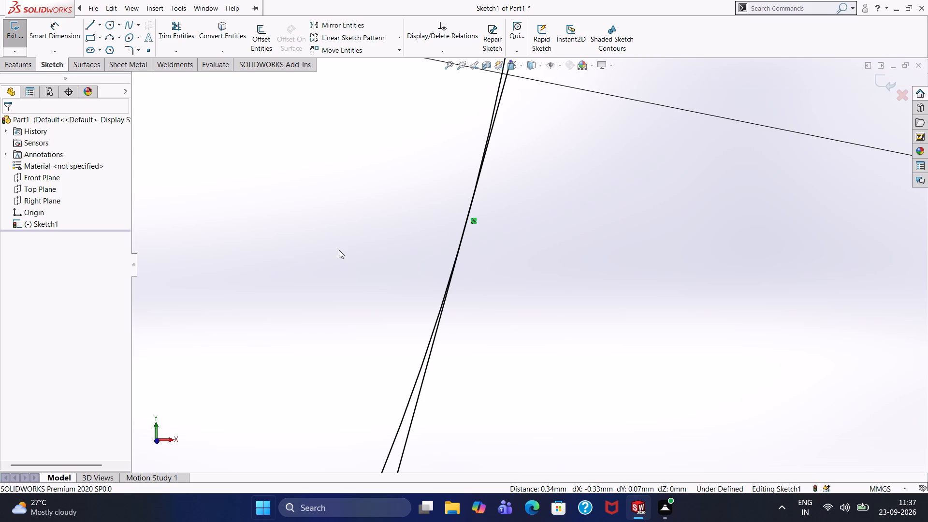
scroll(439, 145, down, 2)
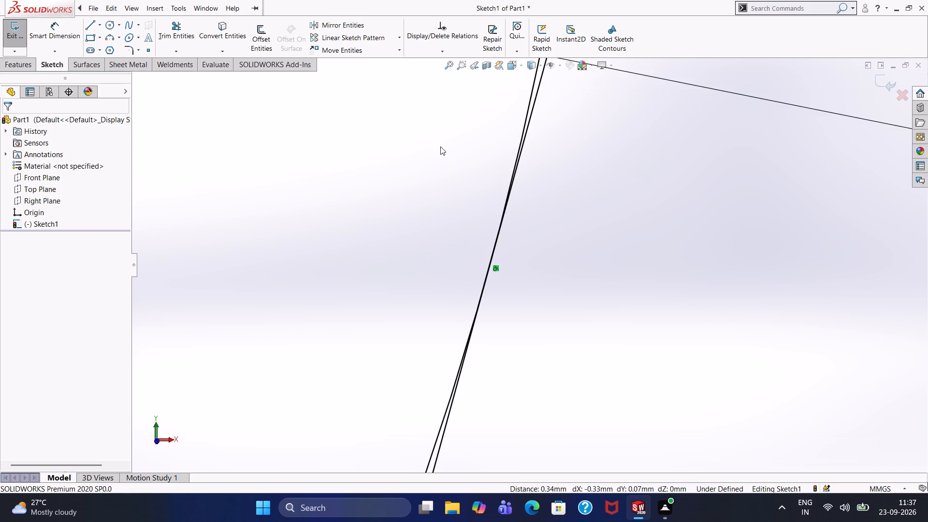
scroll(440, 146, down, 3)
scroll(442, 148, up, 3)
scroll(442, 148, down, 1)
scroll(442, 148, up, 1)
scroll(442, 148, down, 1)
scroll(445, 147, up, 5)
scroll(474, 164, down, 1)
scroll(474, 170, up, 1)
scroll(474, 170, down, 1)
scroll(474, 170, up, 13)
scroll(491, 223, down, 1)
scroll(491, 223, up, 1)
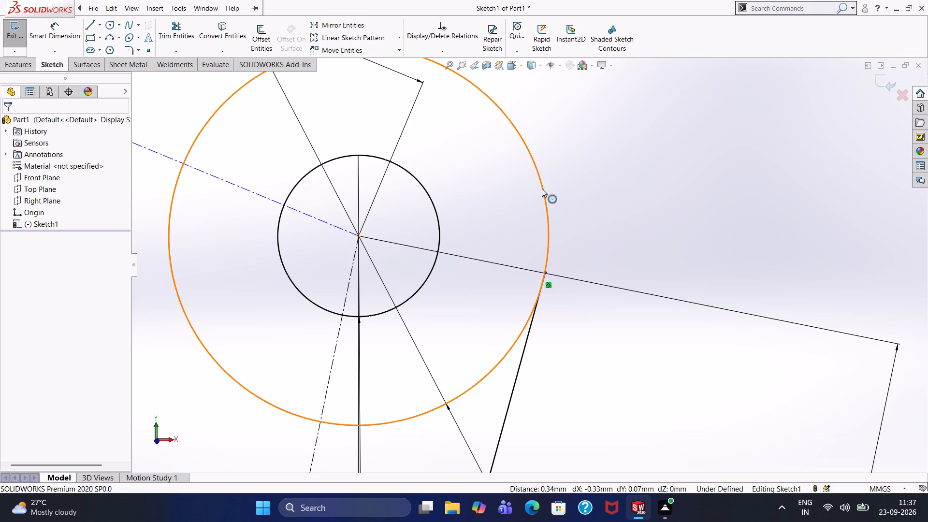
scroll(539, 189, up, 4)
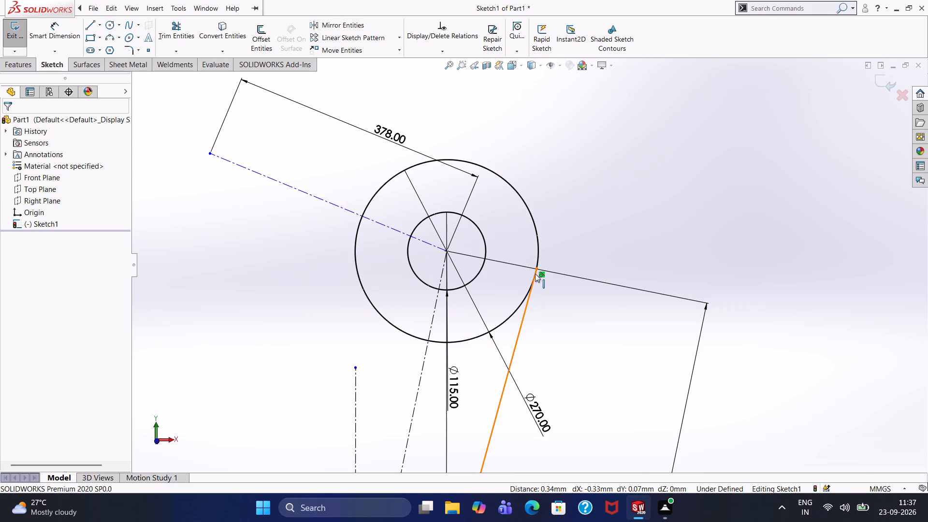
scroll(535, 274, up, 2)
scroll(535, 273, down, 1)
scroll(535, 273, up, 1)
scroll(535, 273, down, 1)
scroll(527, 249, up, 8)
scroll(542, 254, down, 3)
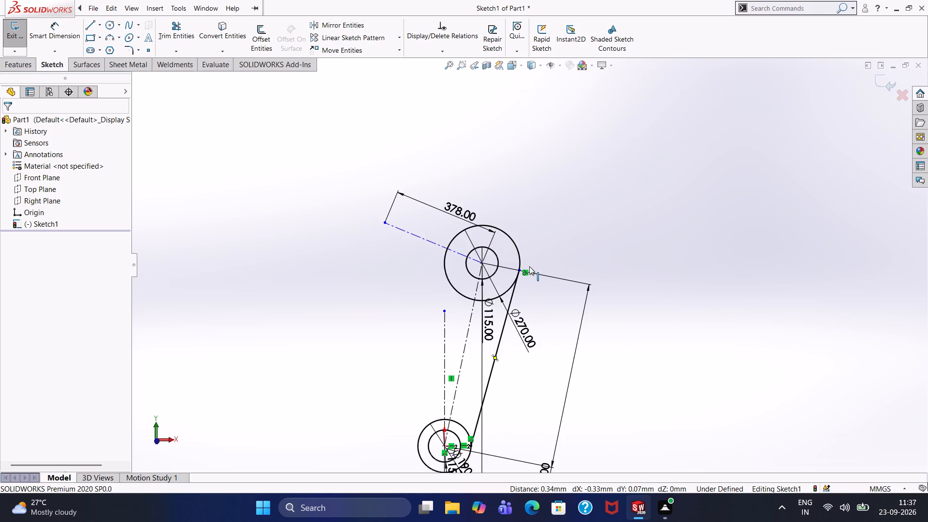
scroll(529, 266, down, 3)
scroll(527, 272, up, 1)
scroll(527, 273, down, 1)
scroll(527, 273, up, 1)
scroll(512, 271, down, 1)
scroll(512, 271, up, 1)
scroll(512, 271, down, 1)
scroll(512, 271, up, 1)
scroll(512, 271, down, 5)
scroll(520, 266, up, 1)
scroll(520, 266, down, 8)
scroll(585, 259, down, 3)
scroll(585, 259, up, 1)
scroll(585, 259, down, 1)
scroll(585, 259, up, 1)
scroll(556, 243, down, 1)
scroll(556, 243, up, 1)
scroll(556, 243, down, 1)
scroll(556, 243, up, 1)
scroll(556, 243, down, 5)
scroll(541, 249, up, 1)
scroll(523, 257, down, 10)
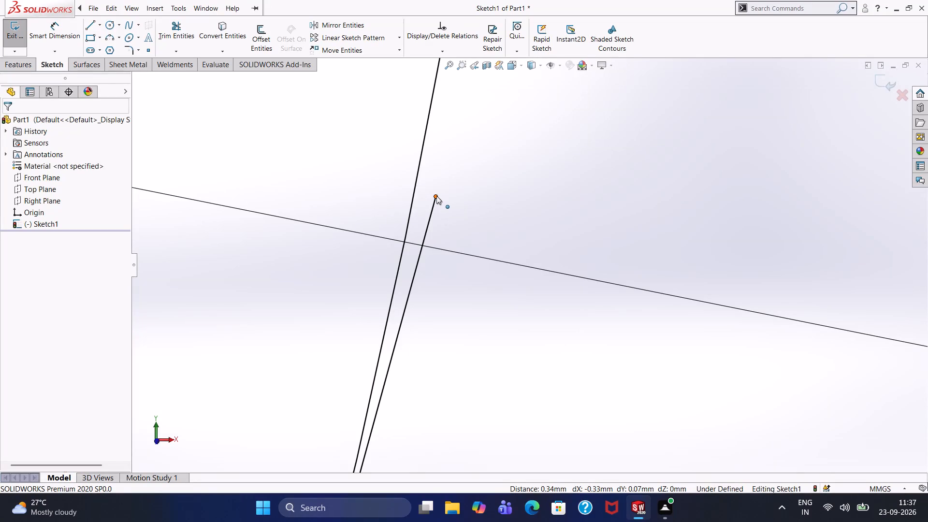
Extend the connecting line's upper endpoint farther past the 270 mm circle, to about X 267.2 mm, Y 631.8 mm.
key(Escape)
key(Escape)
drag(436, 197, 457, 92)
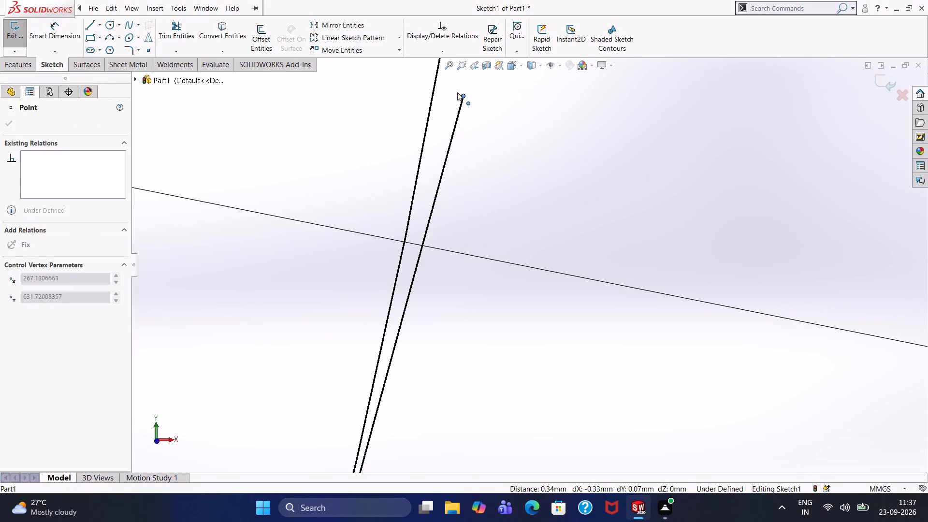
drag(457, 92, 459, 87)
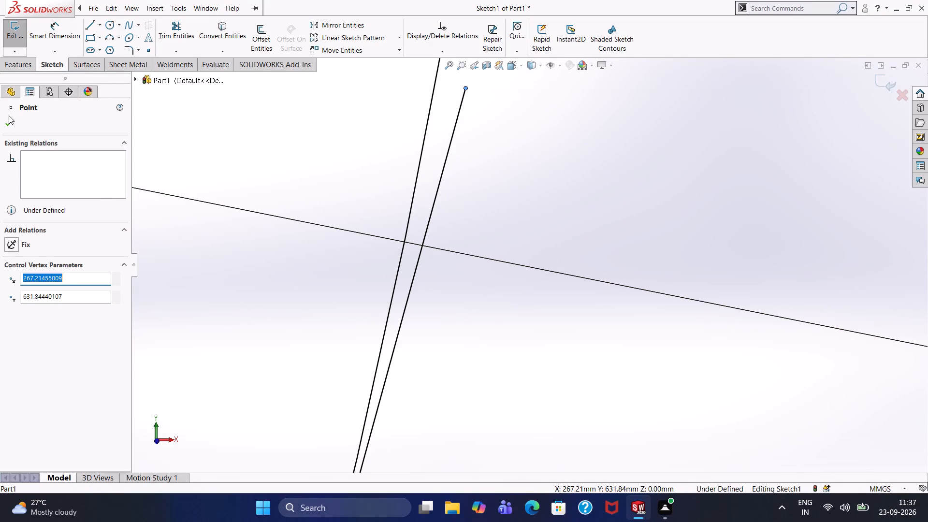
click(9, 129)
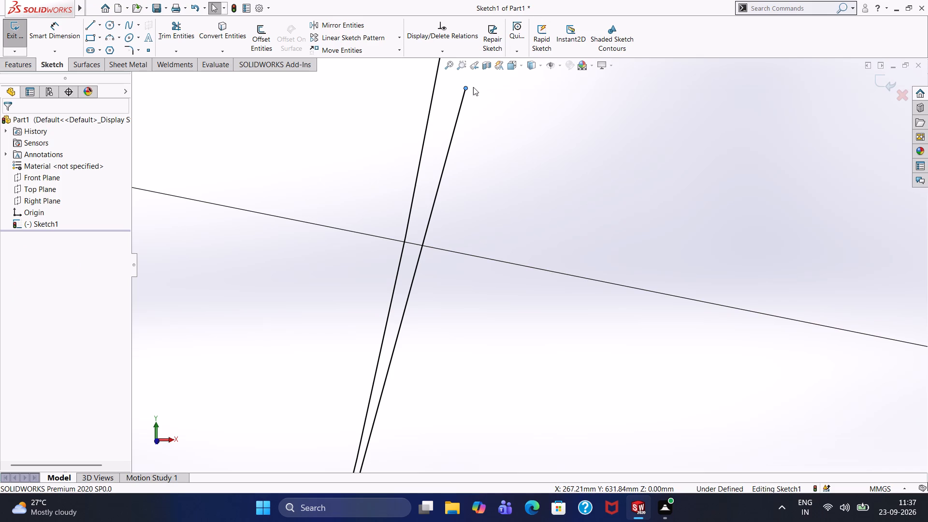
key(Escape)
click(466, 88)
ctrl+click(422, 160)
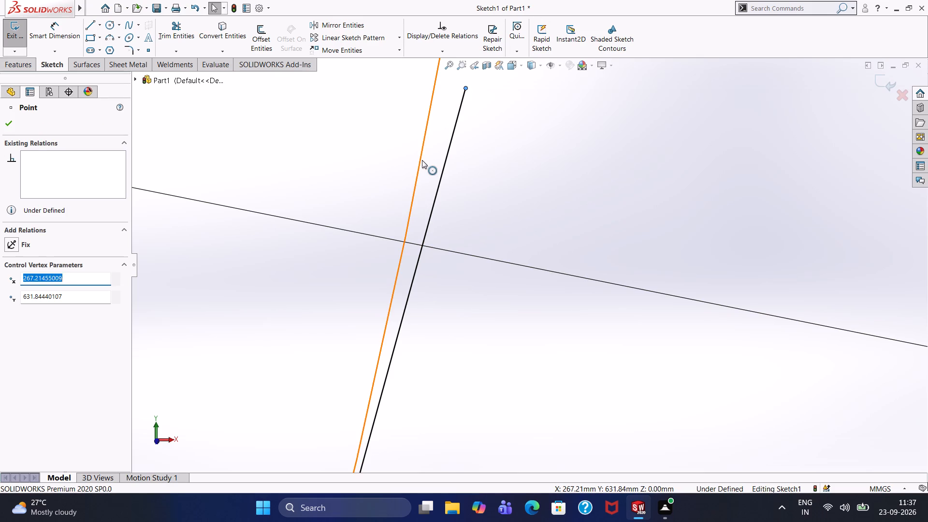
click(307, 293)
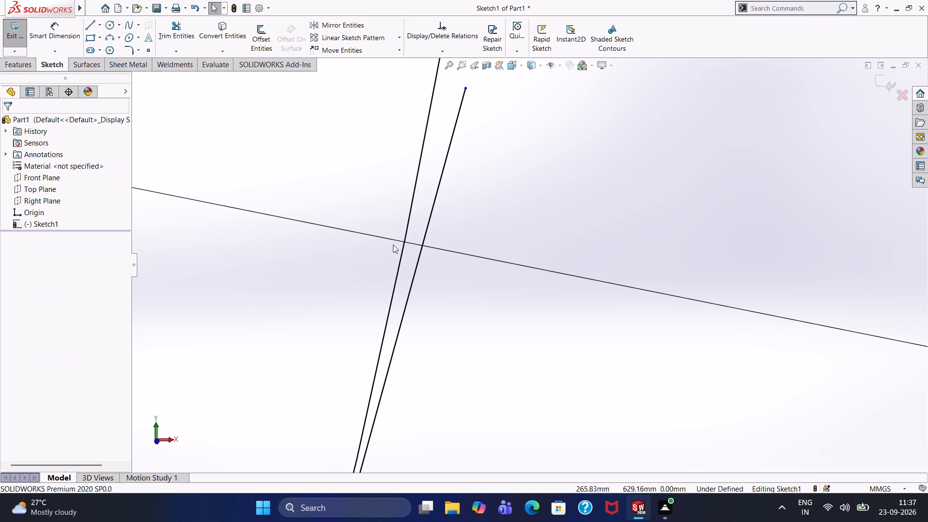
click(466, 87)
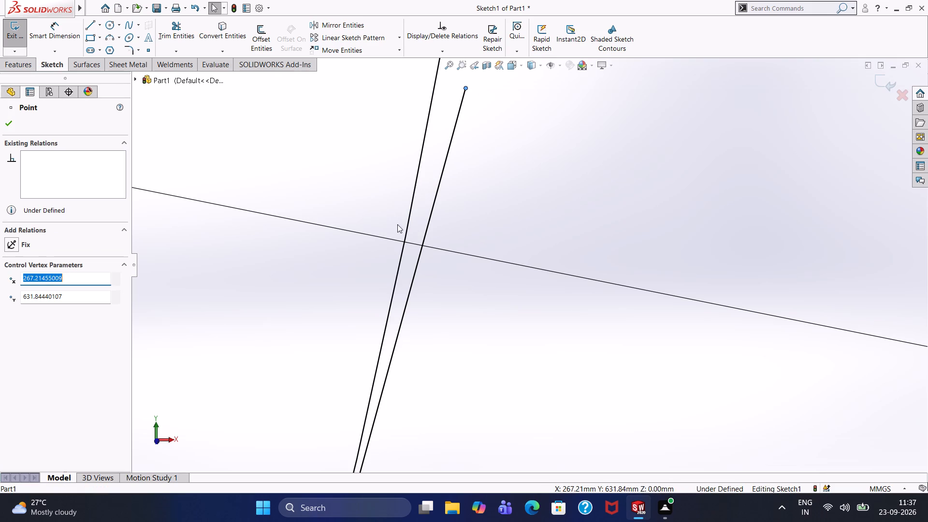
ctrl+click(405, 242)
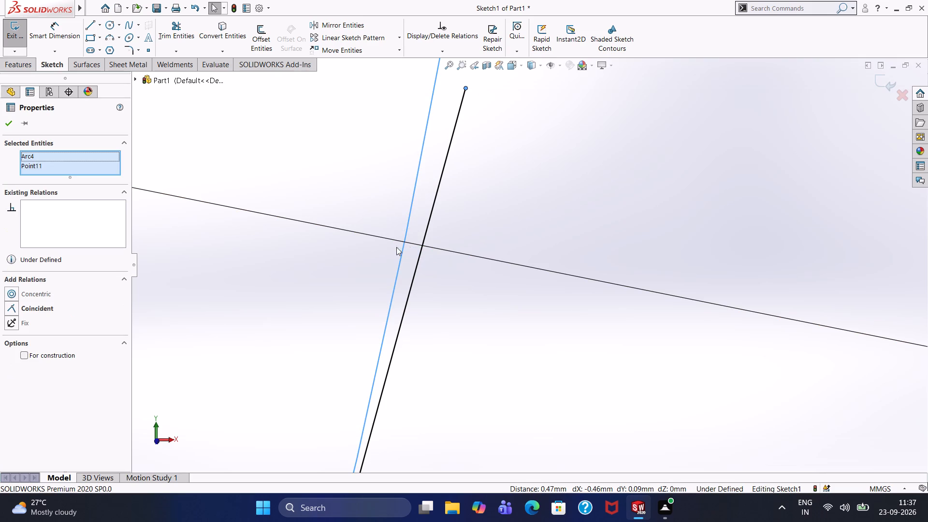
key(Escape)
Trim the connecting line's overshooting upper end back to its tangency with the upper 270 mm circle.
scroll(327, 282, down, 3)
scroll(335, 285, up, 1)
scroll(360, 285, down, 1)
scroll(469, 305, up, 1)
scroll(475, 307, down, 2)
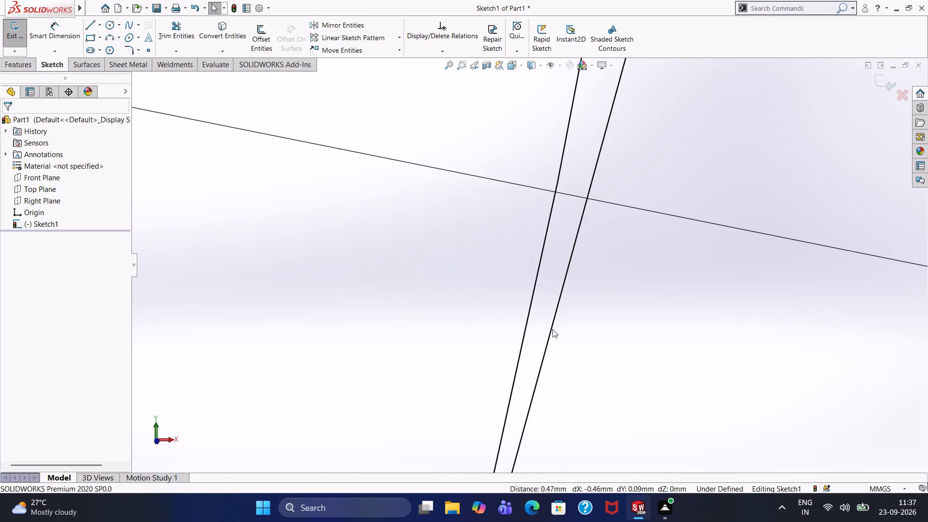
scroll(553, 329, up, 2)
scroll(553, 329, down, 1)
scroll(554, 329, up, 1)
scroll(554, 329, down, 1)
scroll(553, 325, up, 1)
scroll(553, 325, down, 1)
scroll(553, 325, up, 7)
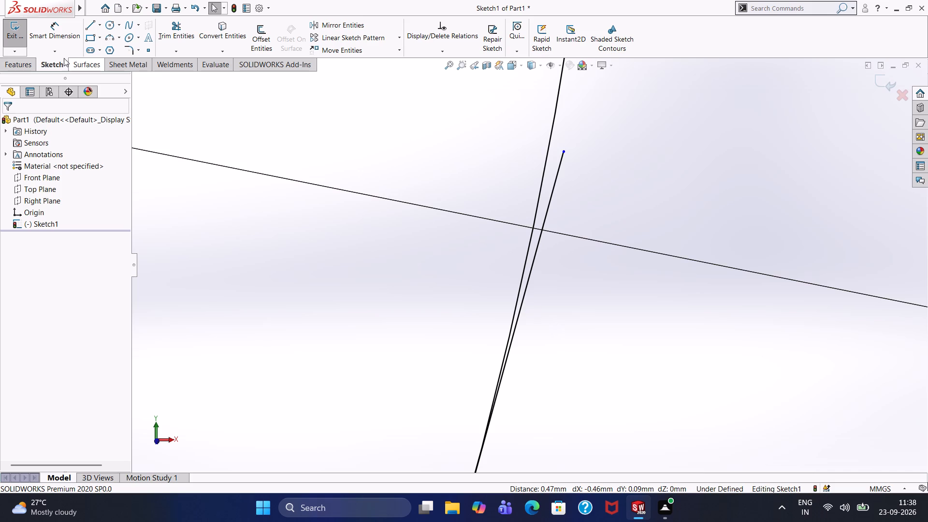
click(189, 25)
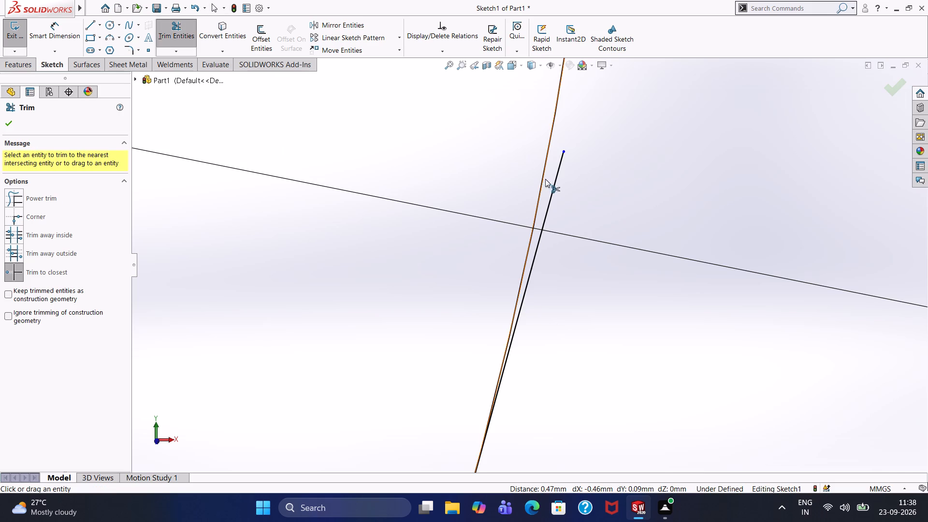
drag(573, 199, 551, 175)
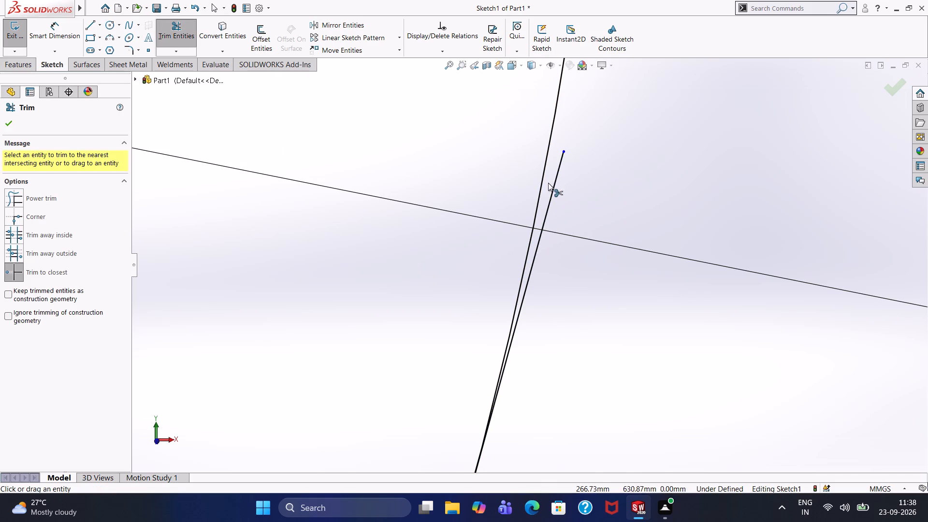
click(556, 188)
Check the connecting line's trimmed end at the 270 mm circle and review the whole sketch.
scroll(548, 332, down, 3)
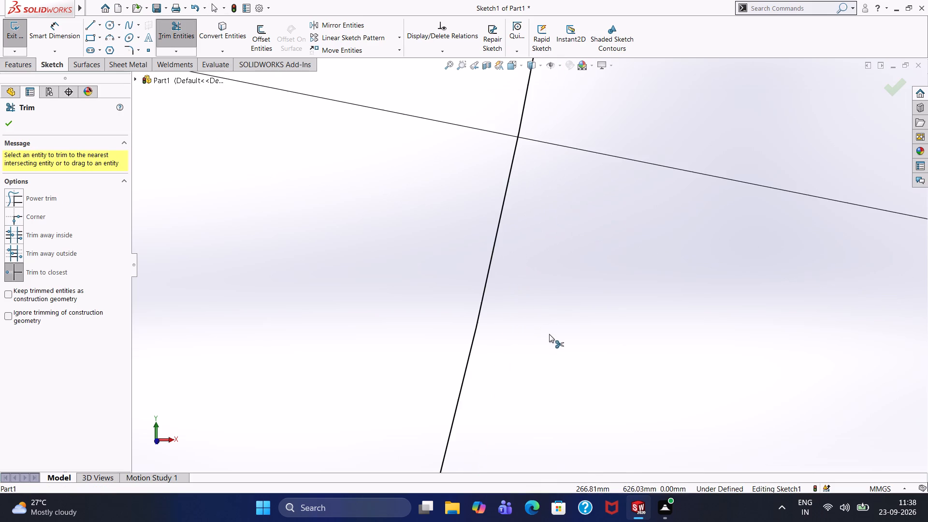
scroll(565, 341, up, 7)
scroll(565, 336, down, 1)
scroll(565, 336, up, 3)
scroll(565, 336, down, 1)
scroll(565, 336, up, 1)
scroll(561, 349, down, 1)
scroll(561, 349, up, 1)
scroll(560, 348, down, 1)
scroll(559, 348, up, 1)
scroll(559, 348, down, 1)
scroll(559, 348, up, 3)
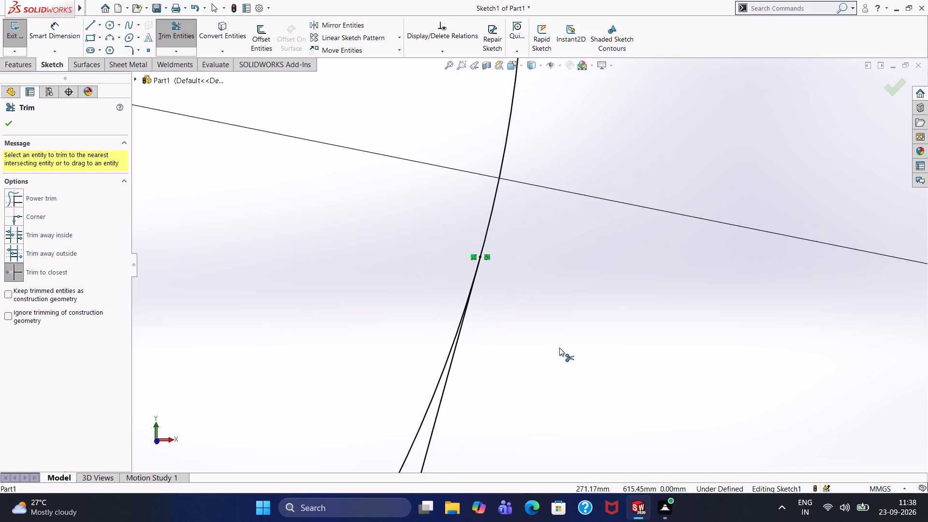
scroll(559, 348, up, 6)
scroll(560, 349, down, 1)
scroll(560, 349, up, 1)
scroll(560, 349, down, 1)
scroll(560, 350, up, 3)
scroll(560, 350, down, 1)
scroll(560, 350, up, 1)
scroll(560, 350, down, 1)
scroll(560, 350, up, 1)
scroll(560, 350, down, 1)
scroll(560, 350, up, 1)
scroll(560, 350, down, 1)
scroll(560, 349, up, 9)
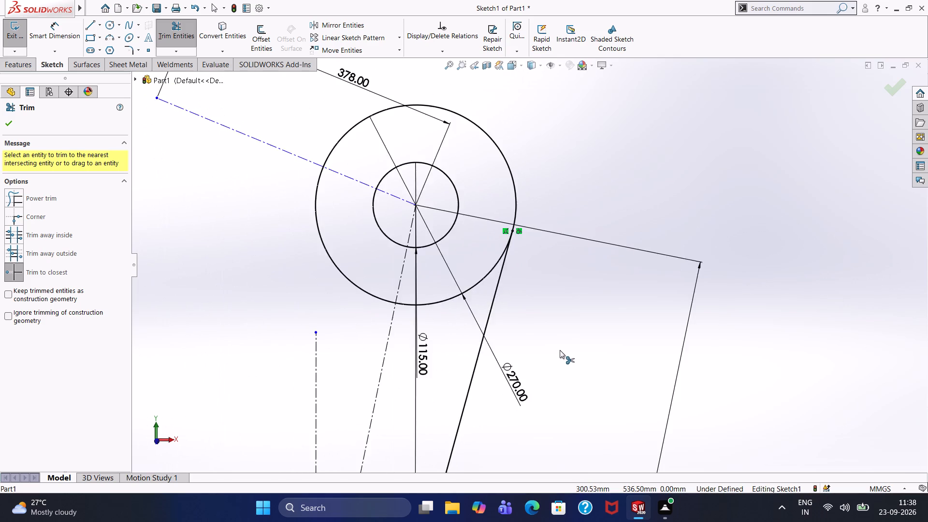
scroll(560, 350, up, 2)
scroll(560, 350, down, 1)
scroll(560, 350, up, 1)
scroll(560, 350, down, 1)
scroll(560, 350, up, 6)
scroll(560, 350, down, 1)
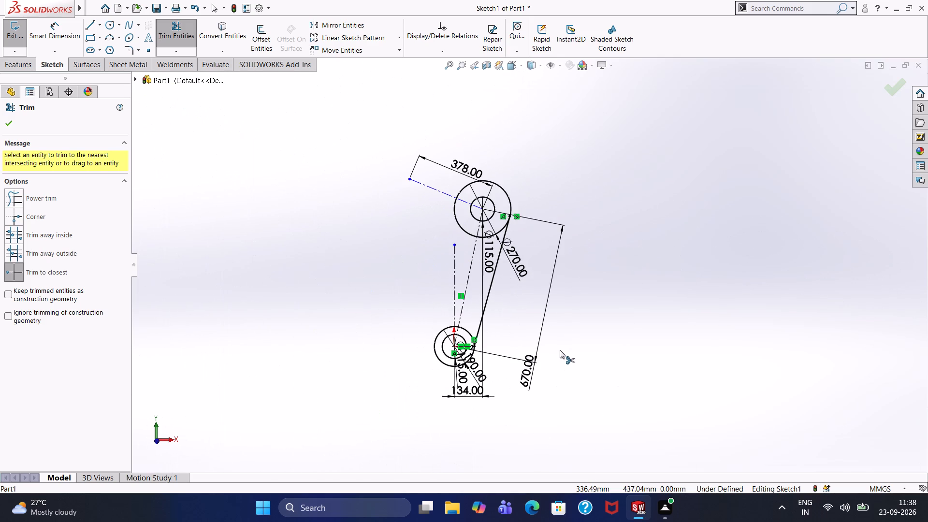
key(Escape)
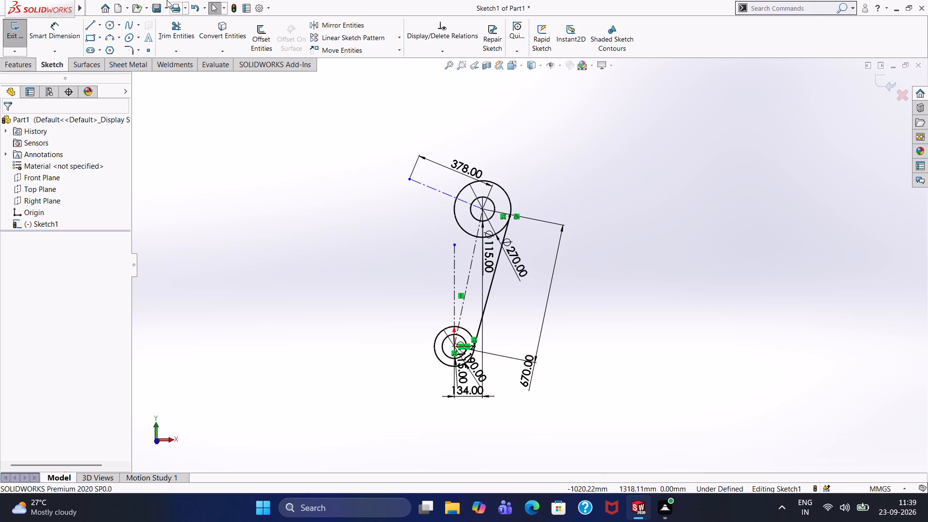
Sketch a sloping line about 580 mm long to the left of the two circle pairs, unattached at both ends.
click(93, 28)
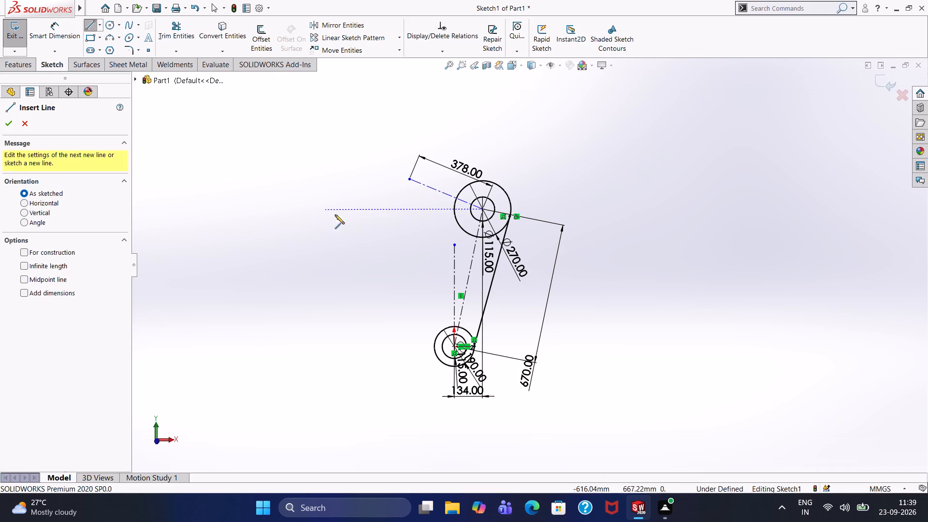
click(377, 211)
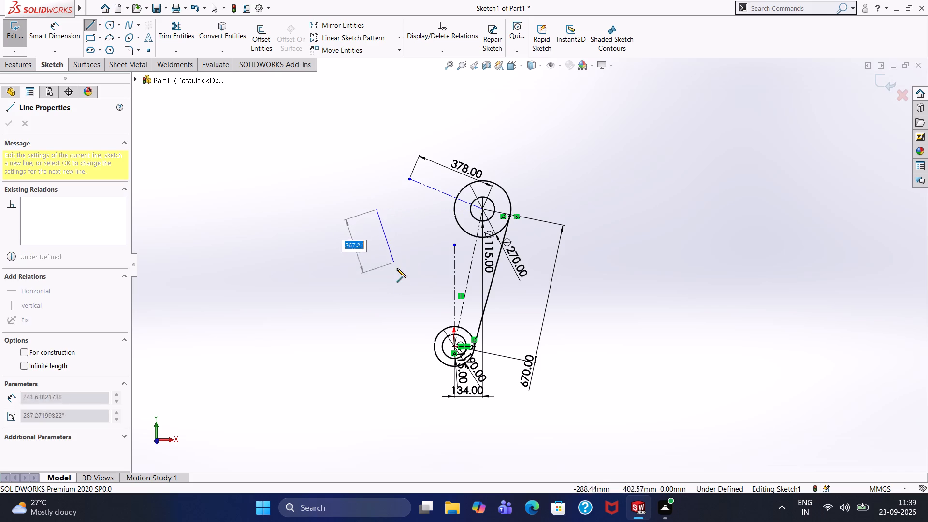
click(417, 324)
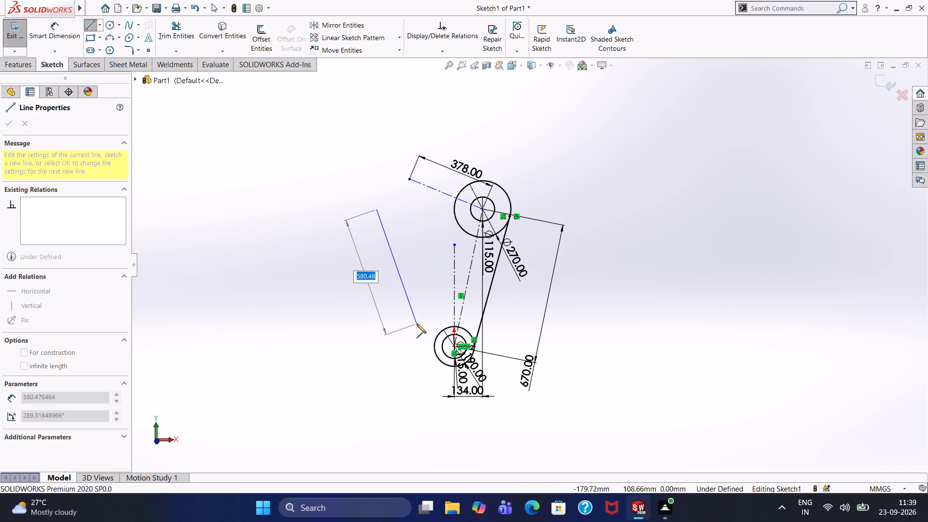
right_click(404, 265)
click(418, 272)
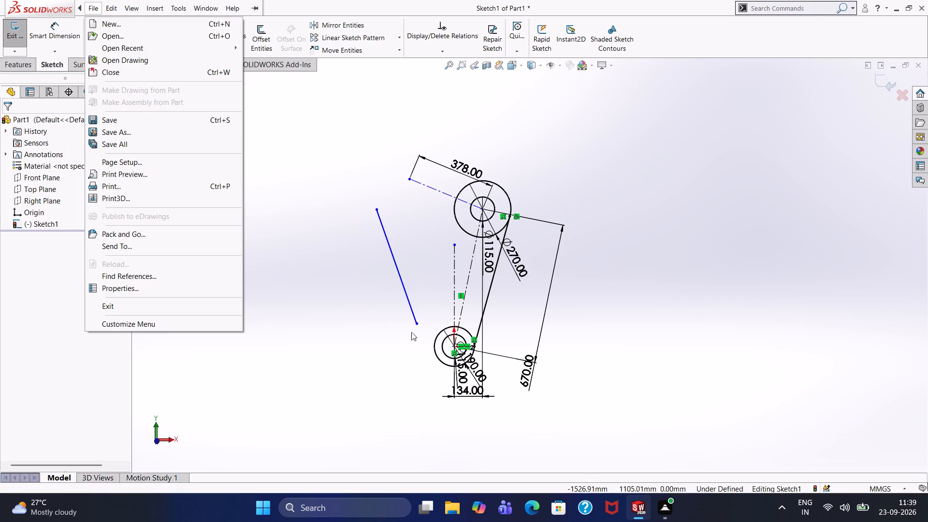
click(354, 285)
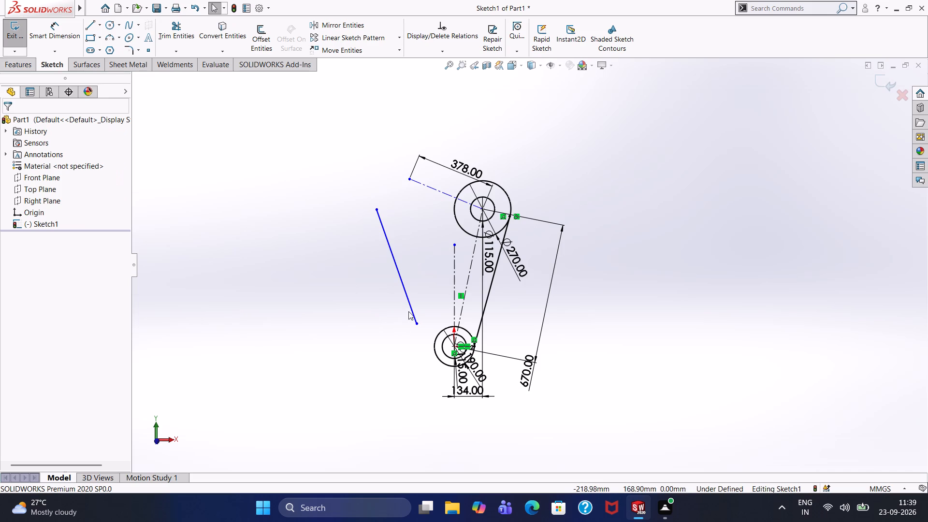
Make the loose sloping line tangent to the 190 mm circle of the lower circle pair.
click(411, 307)
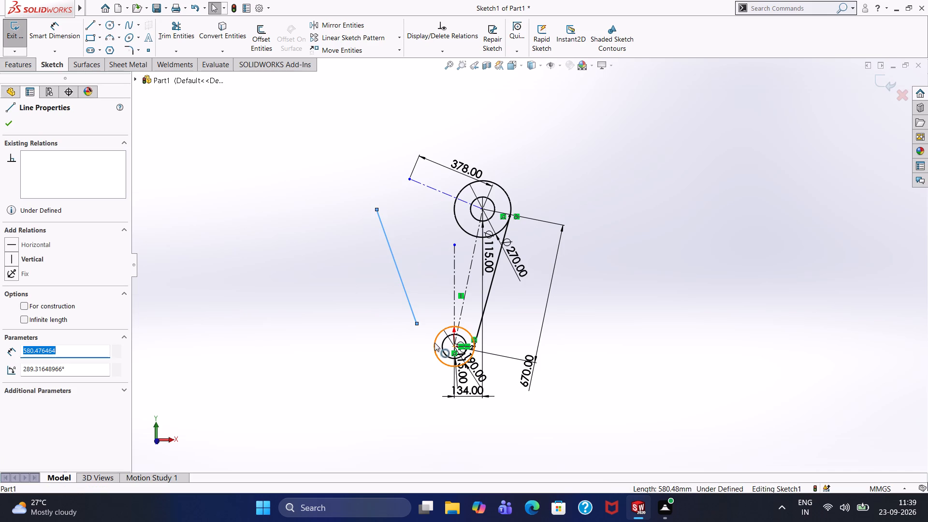
ctrl+click(435, 344)
ctrl+click(23, 292)
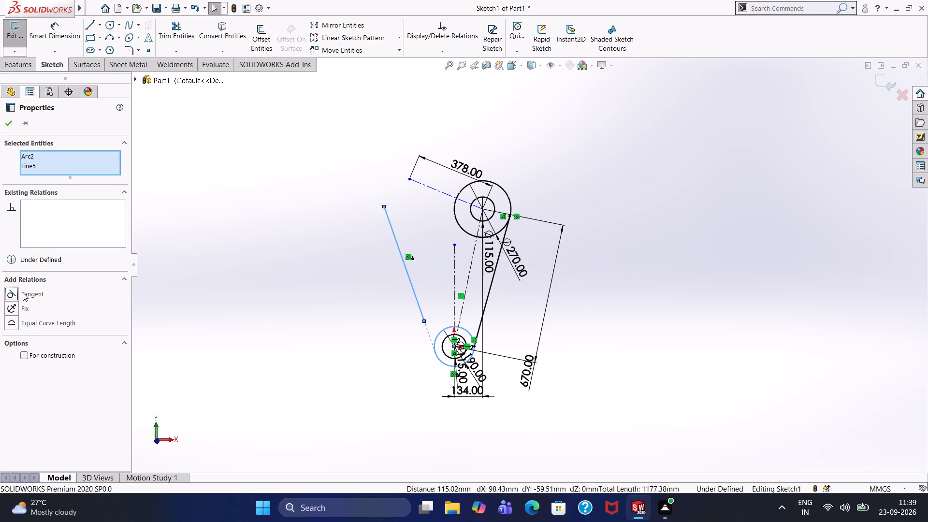
click(423, 322)
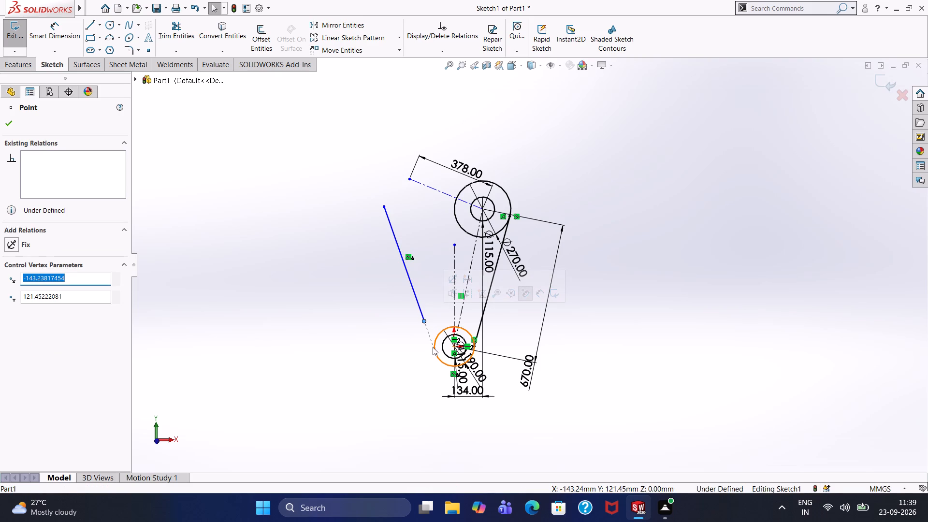
click(434, 347)
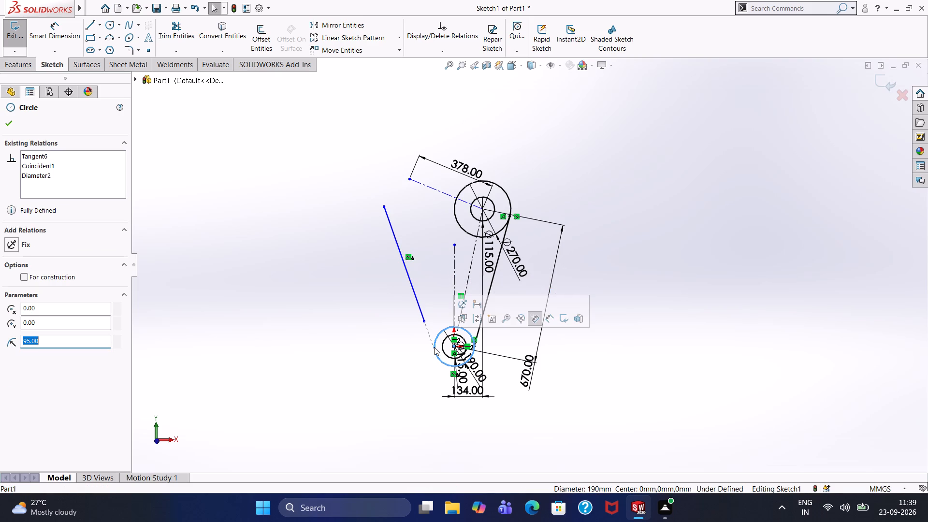
key(Escape)
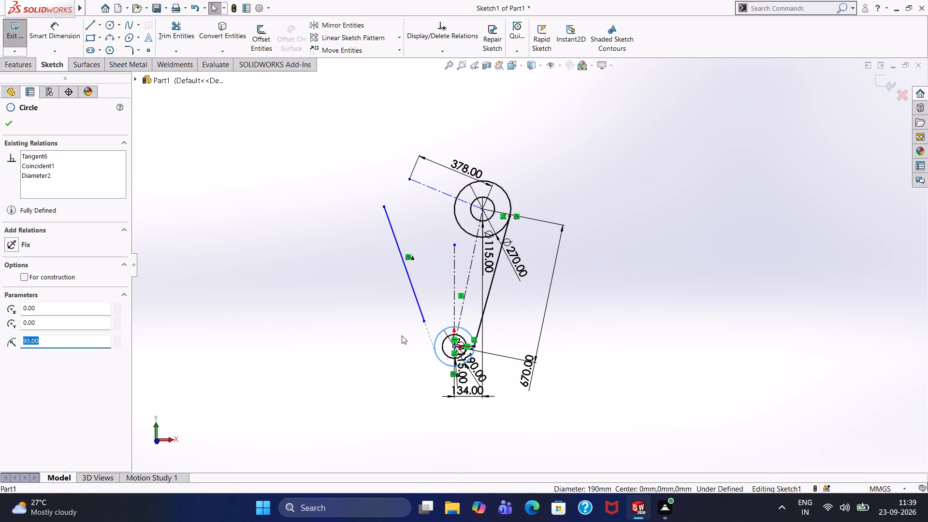
Pull the sloping line's lower endpoint closer to the 190 mm circle, to about X -111.4 mm, Y 39.1 mm.
scroll(406, 334, up, 1)
scroll(407, 334, down, 1)
scroll(410, 333, up, 1)
scroll(463, 274, up, 2)
scroll(480, 272, down, 3)
scroll(481, 273, up, 1)
scroll(507, 310, down, 1)
scroll(508, 312, up, 1)
scroll(510, 312, down, 1)
scroll(532, 303, up, 1)
scroll(534, 303, down, 1)
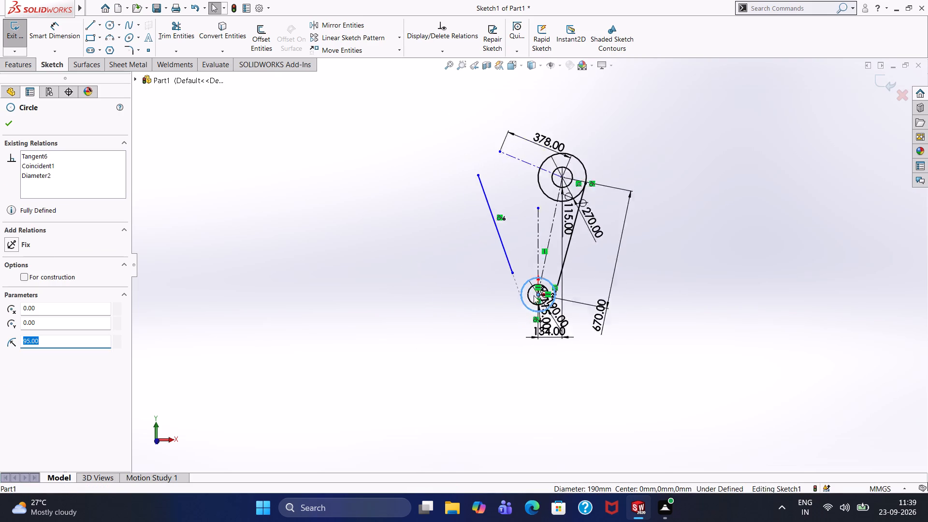
scroll(534, 295, down, 4)
scroll(539, 266, up, 1)
scroll(537, 266, down, 1)
scroll(499, 253, down, 7)
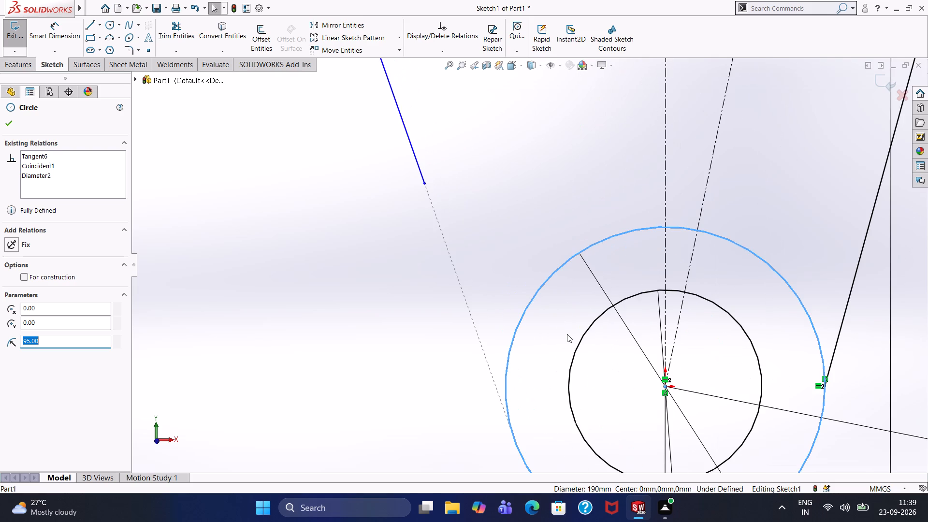
drag(424, 185, 423, 185)
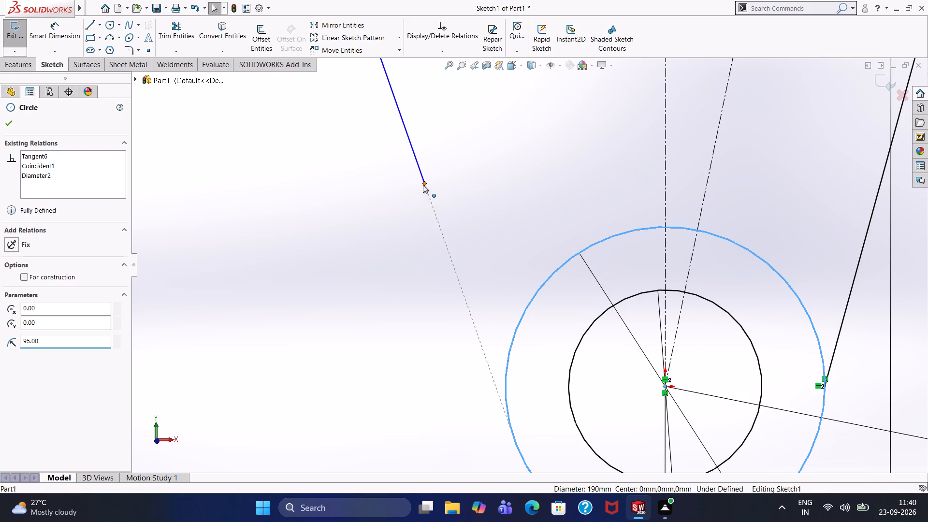
drag(423, 185, 464, 303)
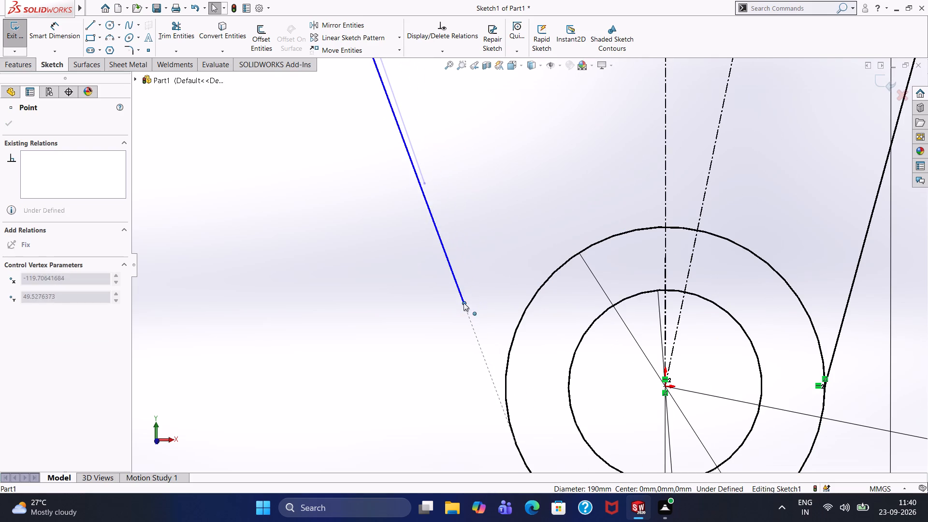
drag(464, 303, 478, 321)
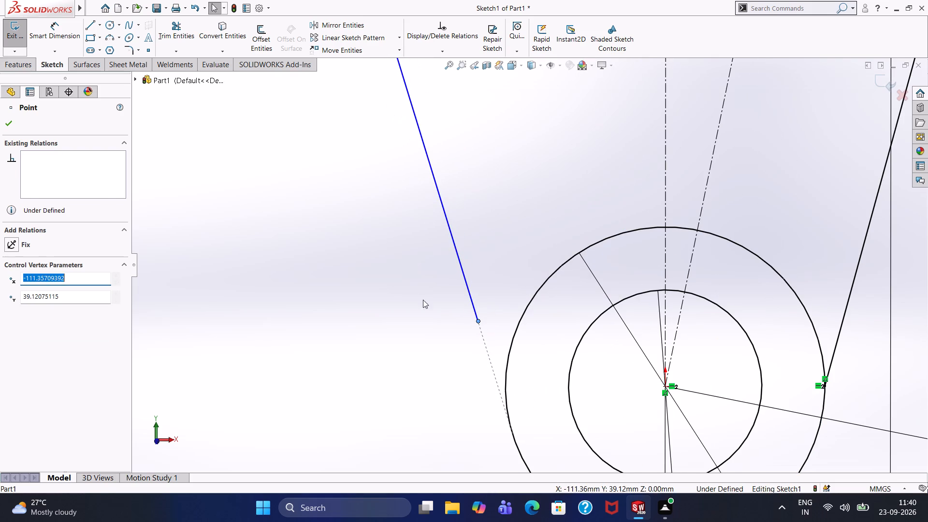
click(401, 281)
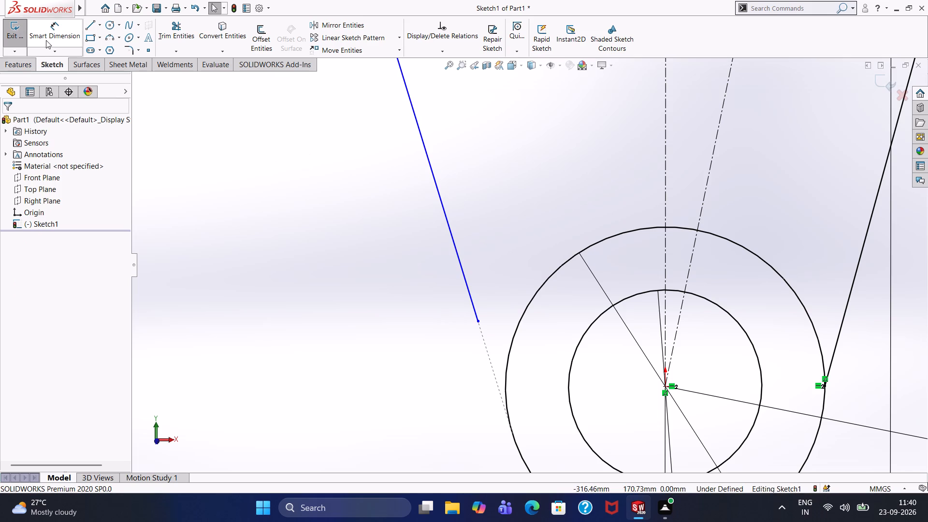
Dimension the angle between the sloping tangent line and the vertical centerline as 5°.
click(55, 28)
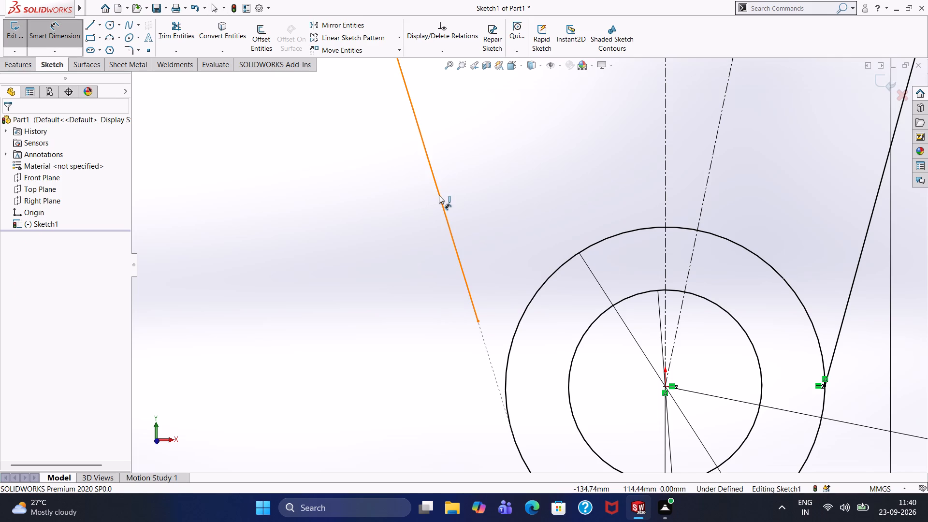
click(439, 195)
click(665, 181)
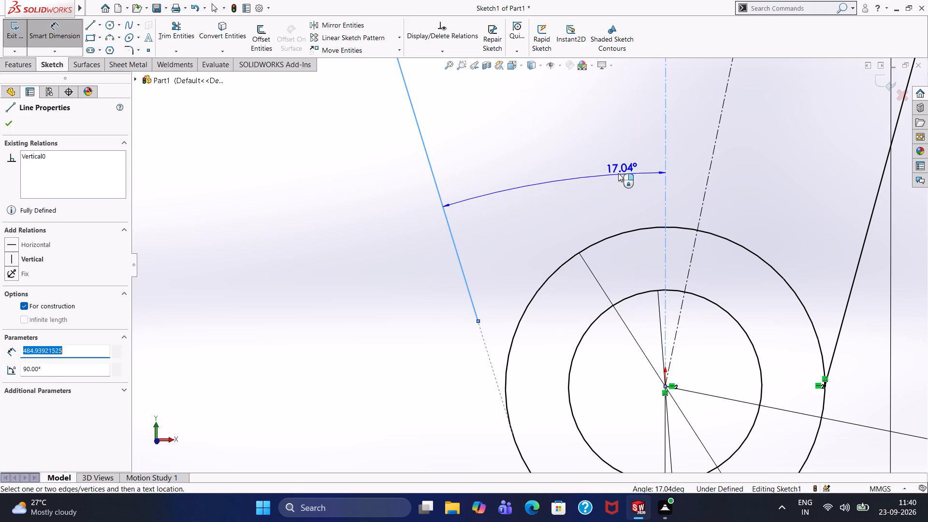
click(565, 169)
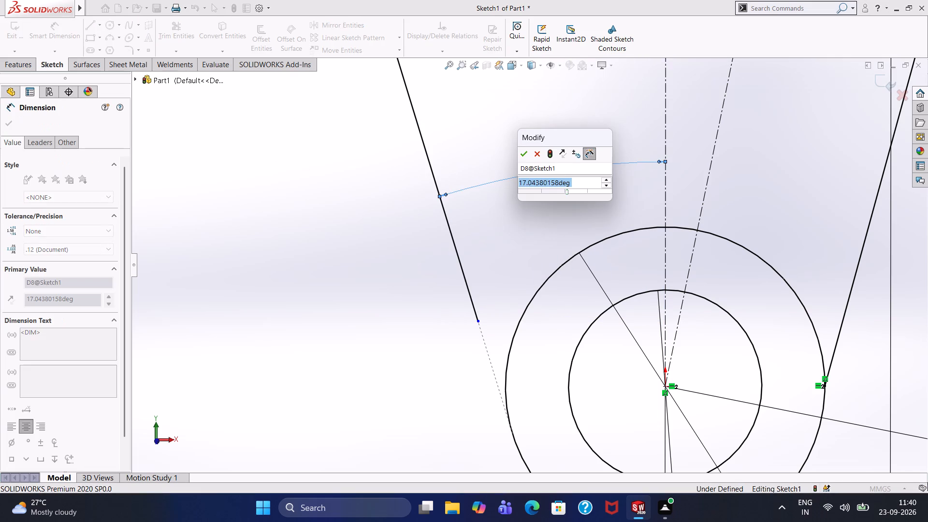
key(5)
key(Return)
Extend the lower end of the 5° line to its tangency on the 190 mm circle with Extend Entities.
scroll(525, 189, down, 2)
scroll(522, 206, up, 2)
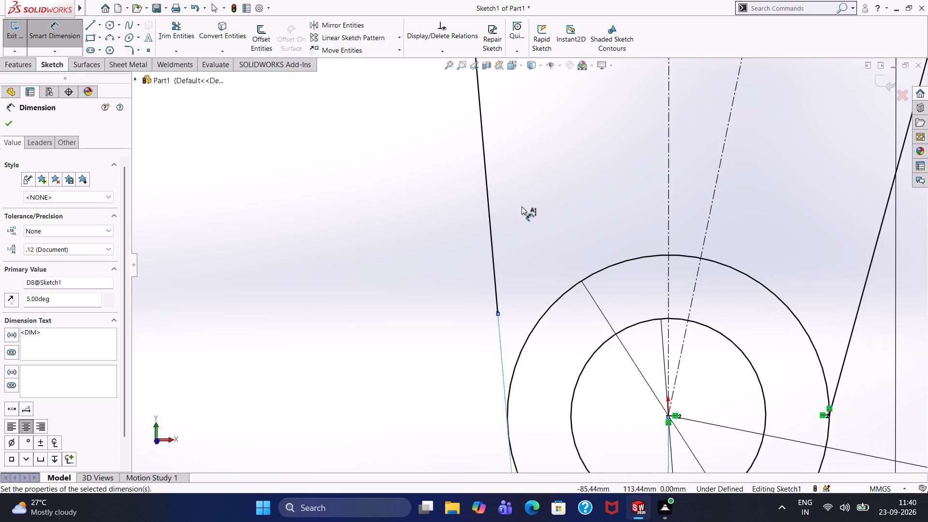
scroll(522, 206, up, 8)
scroll(521, 199, down, 1)
scroll(518, 196, up, 2)
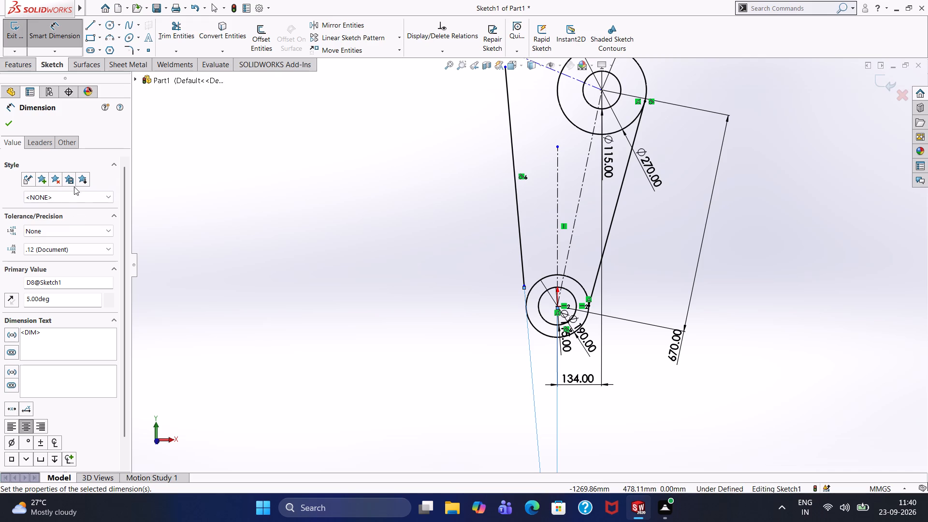
click(188, 51)
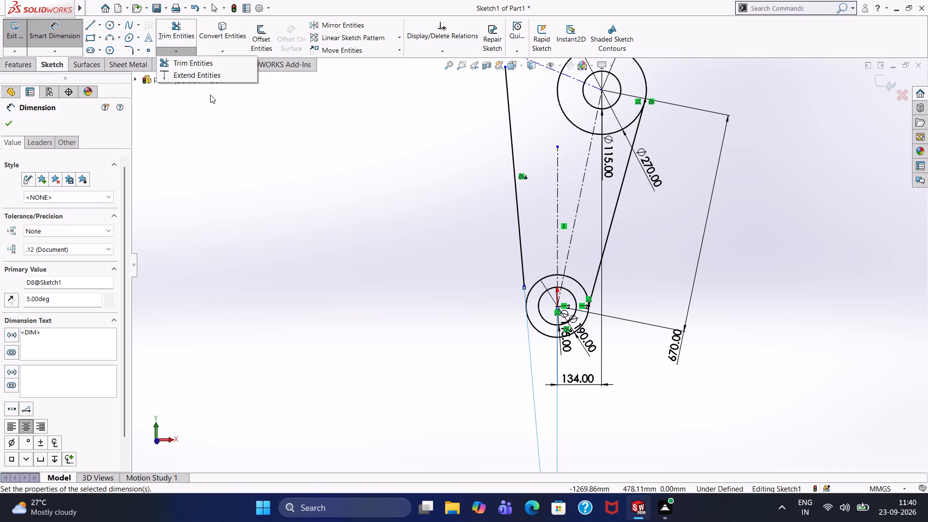
click(205, 77)
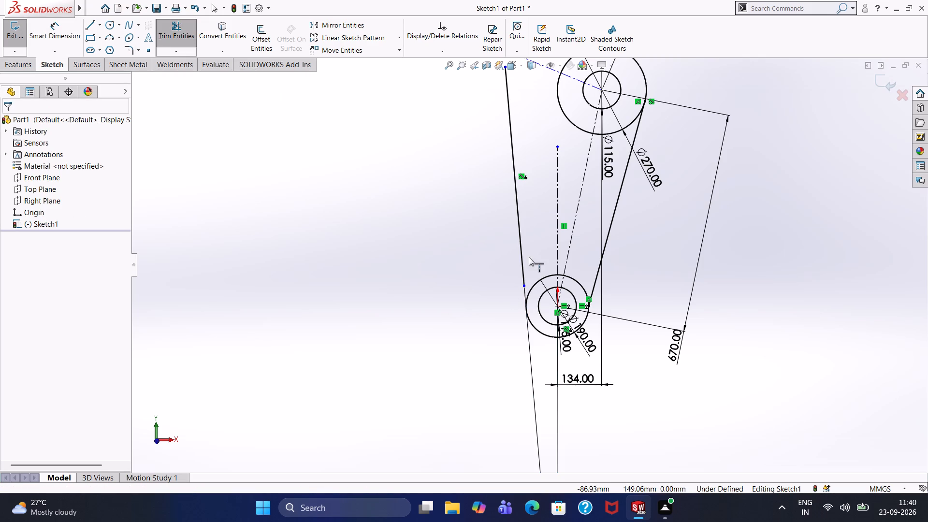
click(523, 260)
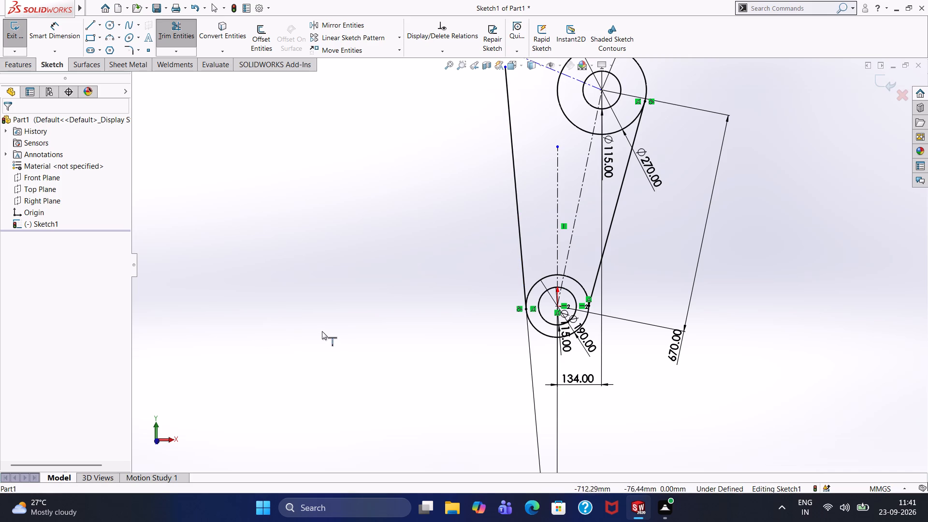
Examine the extended line's contact with the 190 mm circle and review the whole sketch.
scroll(507, 318, up, 3)
scroll(524, 307, down, 3)
scroll(525, 306, up, 1)
scroll(527, 306, down, 1)
scroll(530, 306, up, 1)
scroll(533, 303, down, 5)
scroll(540, 283, up, 1)
scroll(504, 249, down, 5)
scroll(541, 230, down, 2)
scroll(541, 230, up, 1)
scroll(541, 230, down, 1)
scroll(541, 228, up, 1)
scroll(541, 208, down, 1)
scroll(541, 208, up, 1)
scroll(541, 208, down, 2)
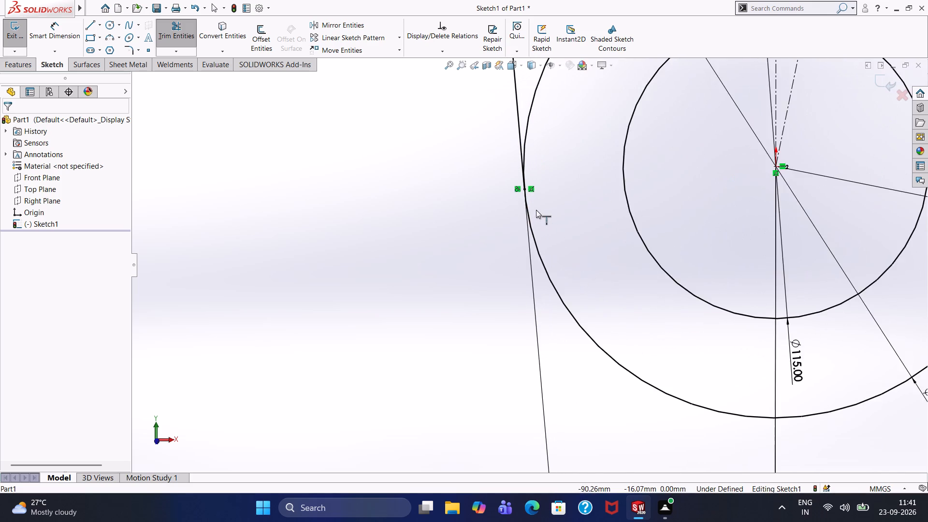
scroll(536, 218, down, 1)
scroll(535, 226, up, 1)
scroll(534, 228, down, 1)
scroll(534, 230, up, 1)
scroll(534, 231, down, 6)
scroll(505, 236, up, 6)
scroll(505, 236, down, 1)
scroll(505, 236, up, 3)
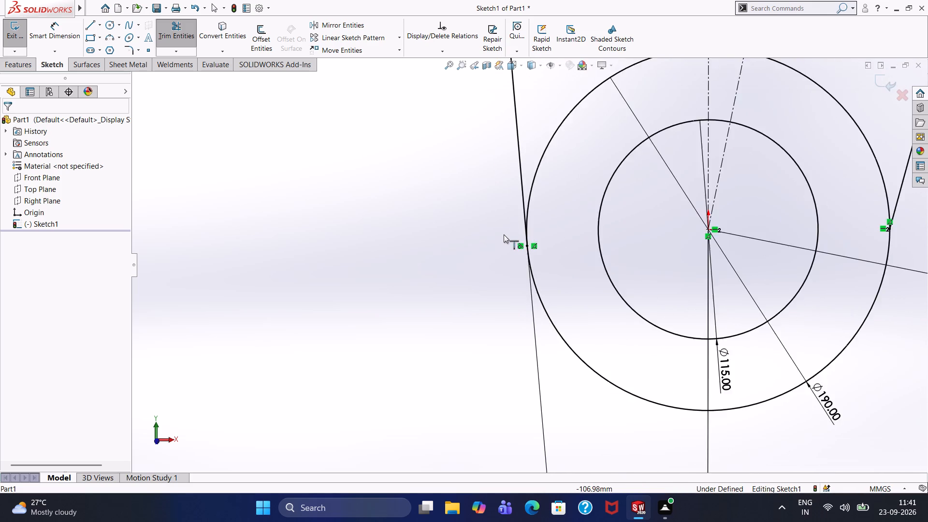
scroll(504, 234, up, 2)
scroll(504, 234, down, 1)
scroll(504, 234, up, 1)
scroll(504, 233, down, 1)
scroll(464, 186, up, 1)
scroll(464, 185, down, 1)
scroll(464, 185, up, 12)
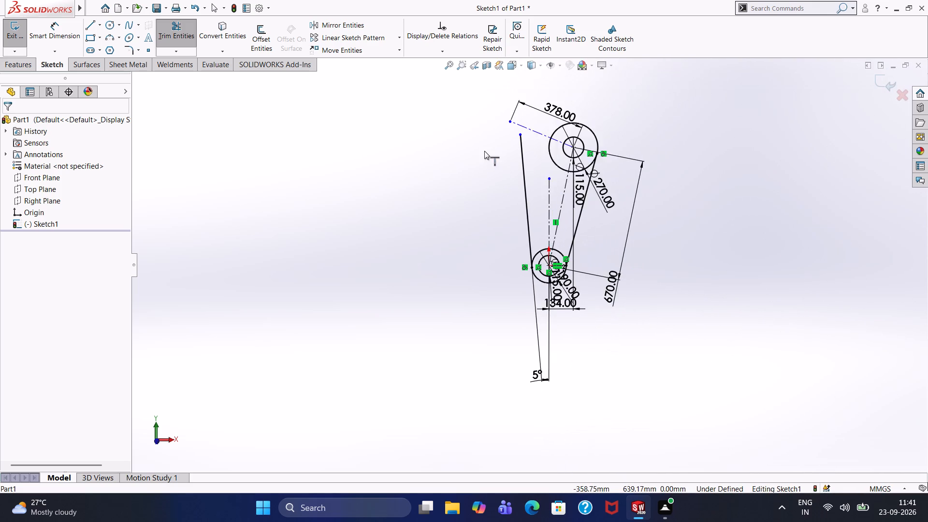
scroll(484, 151, up, 1)
scroll(481, 163, down, 3)
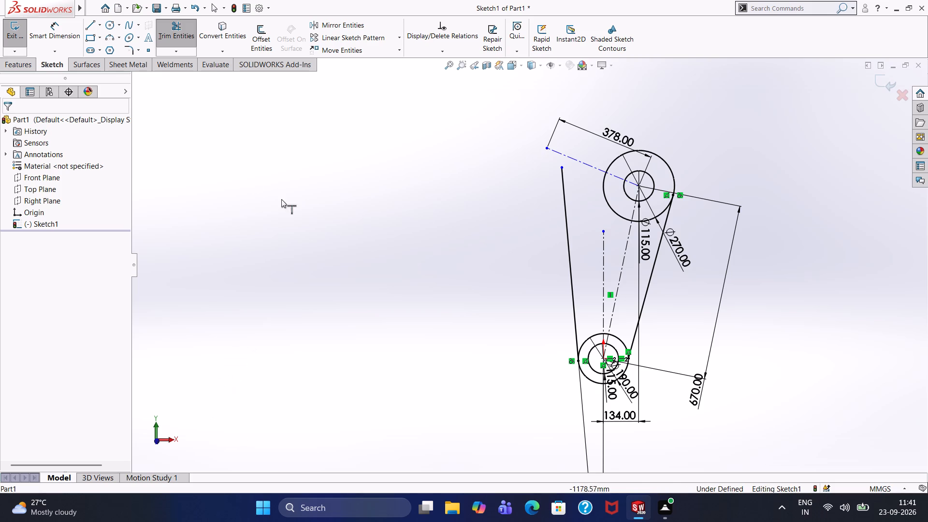
Draw a centerline about 685 mm long from the origin, rising steeply between the 5° line and the vertical centerline.
click(100, 29)
click(112, 48)
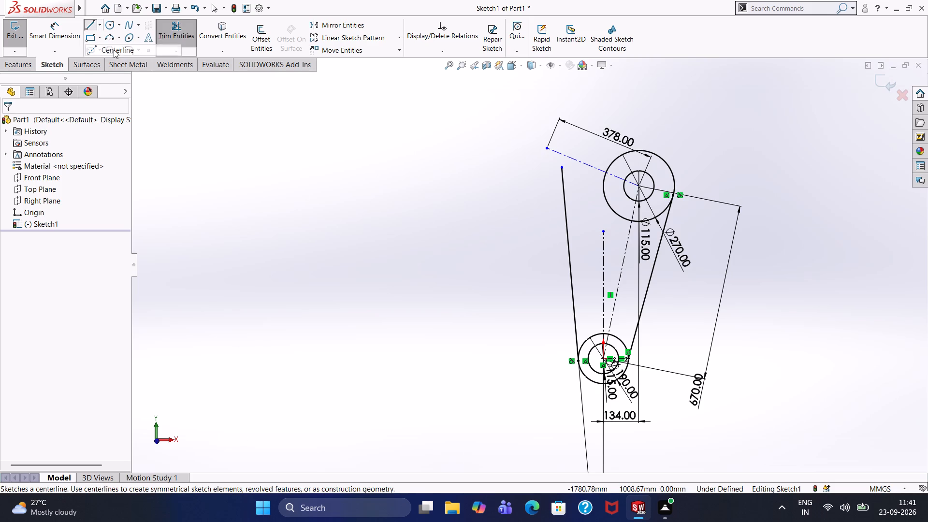
click(603, 358)
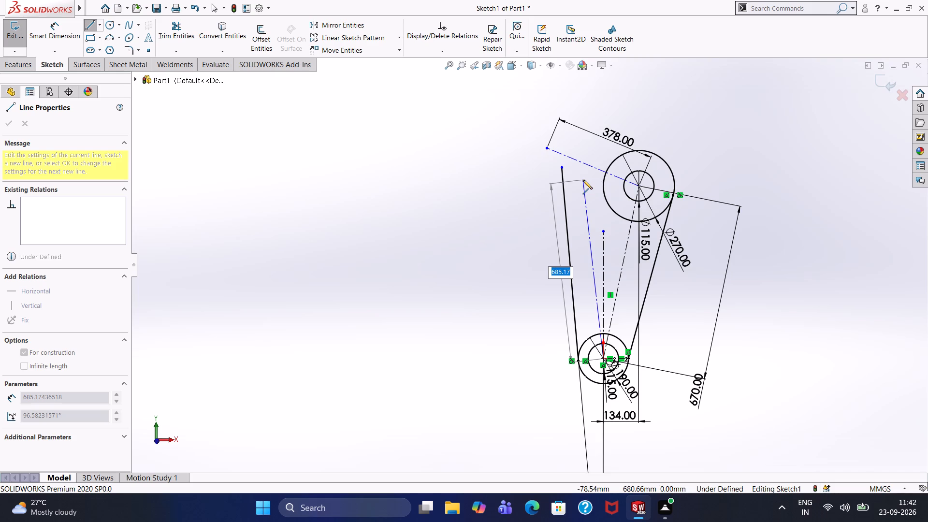
click(583, 180)
right_click(508, 205)
click(518, 211)
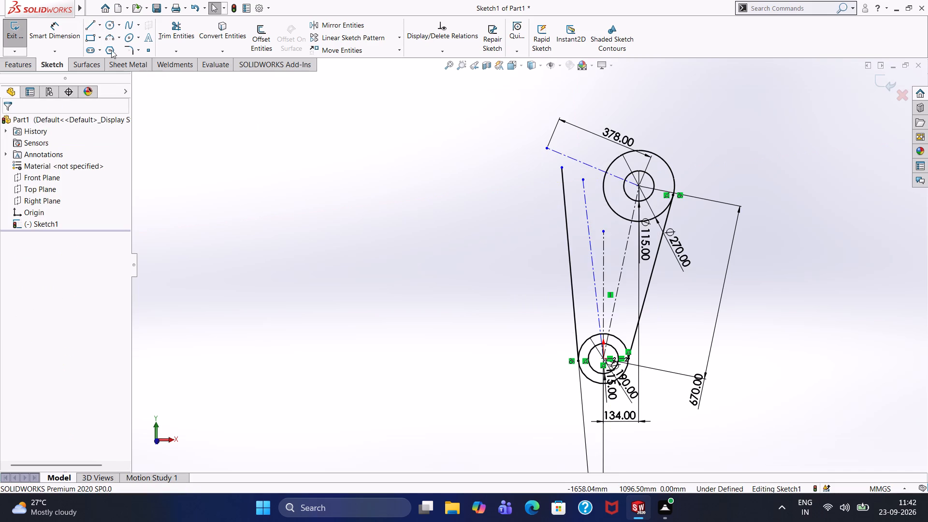
Dimension the new centerline from its upper endpoint to the origin as 930 mm.
click(56, 19)
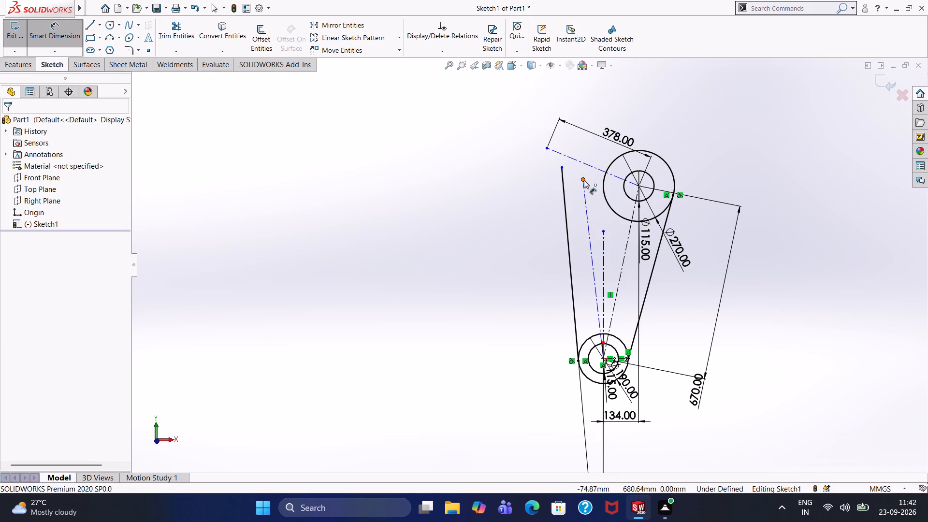
click(581, 179)
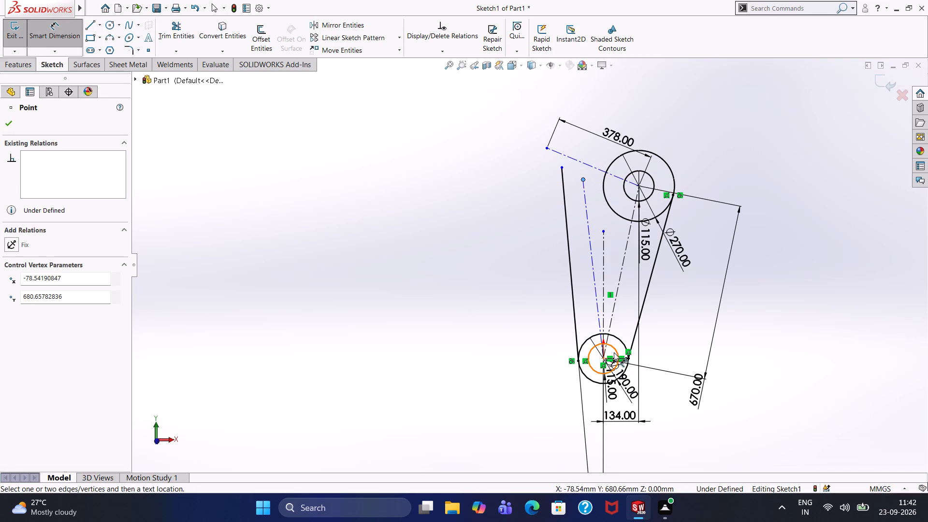
click(604, 357)
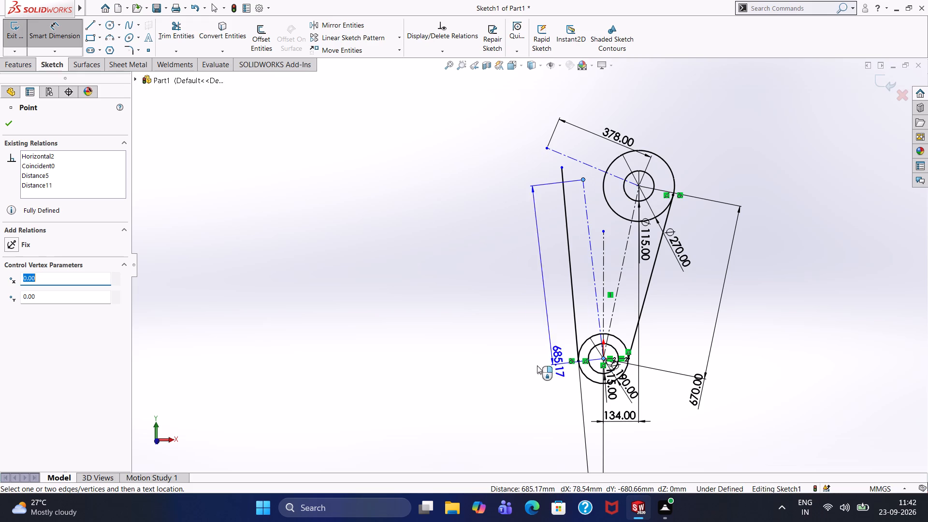
click(426, 411)
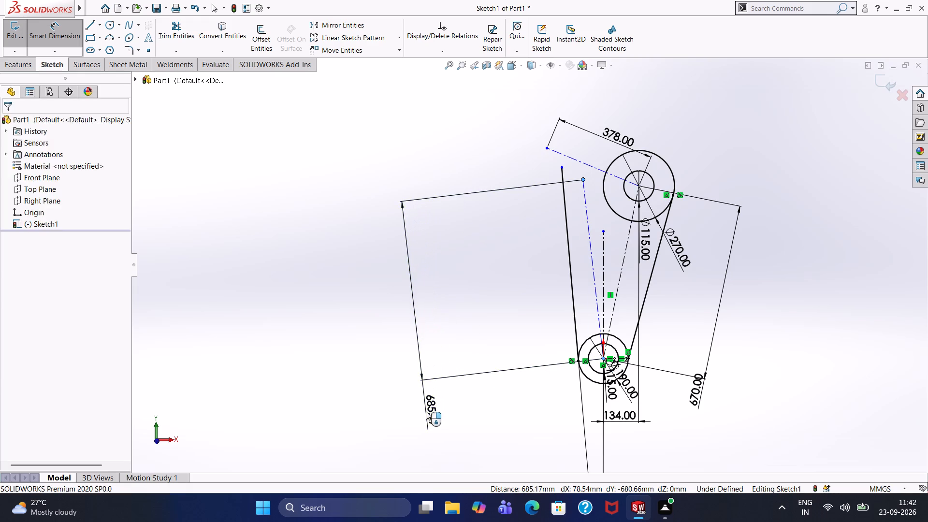
text(930)
key(Return)
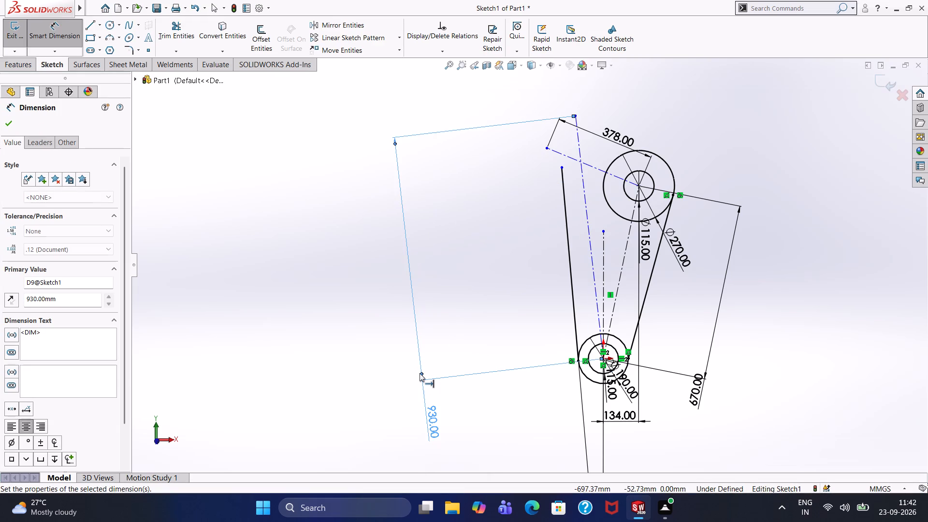
click(5, 119)
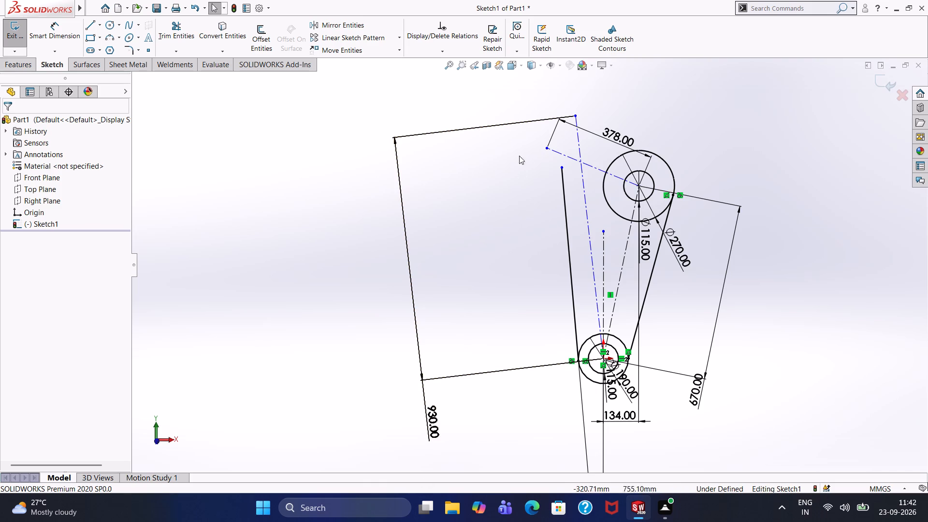
Swing the 378 mm centerline's free endpoint up beside the 930 mm centerline's upper end, to about X -106.6 mm, Y 948 mm.
drag(547, 146, 552, 134)
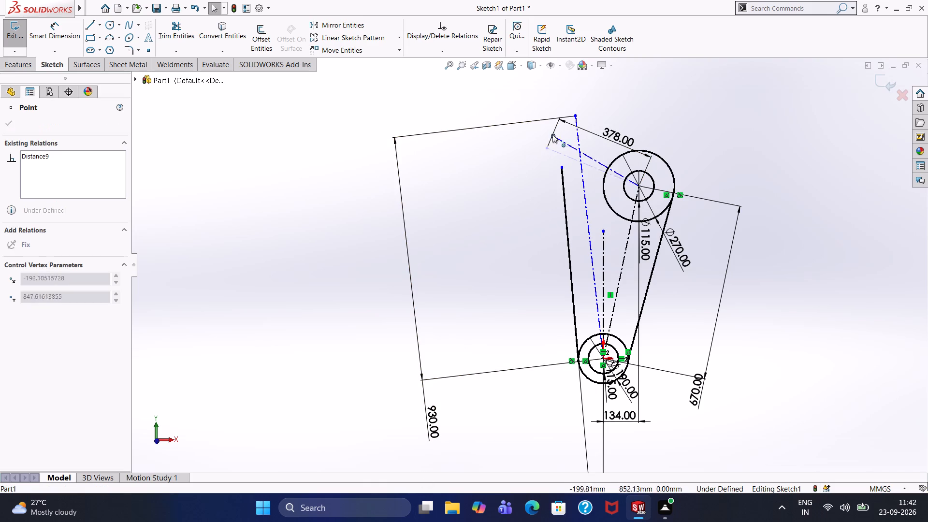
drag(552, 134, 583, 118)
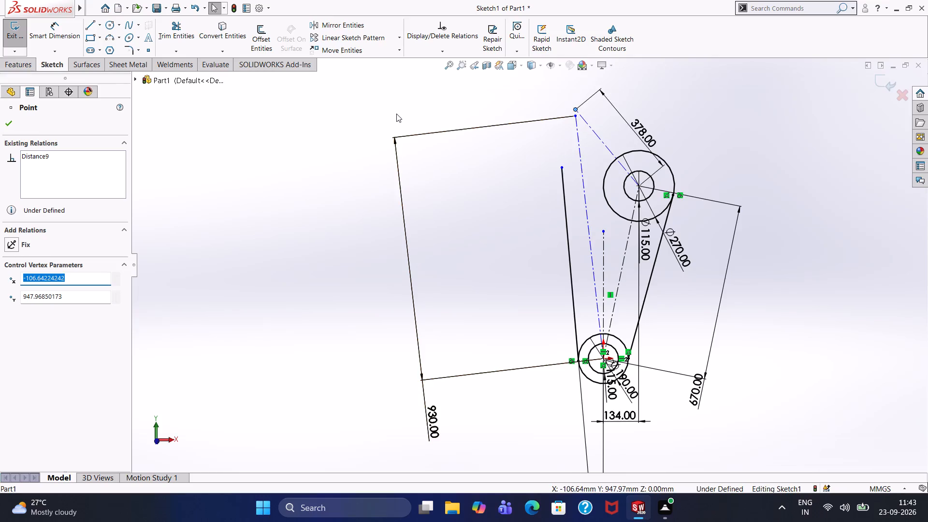
key(Escape)
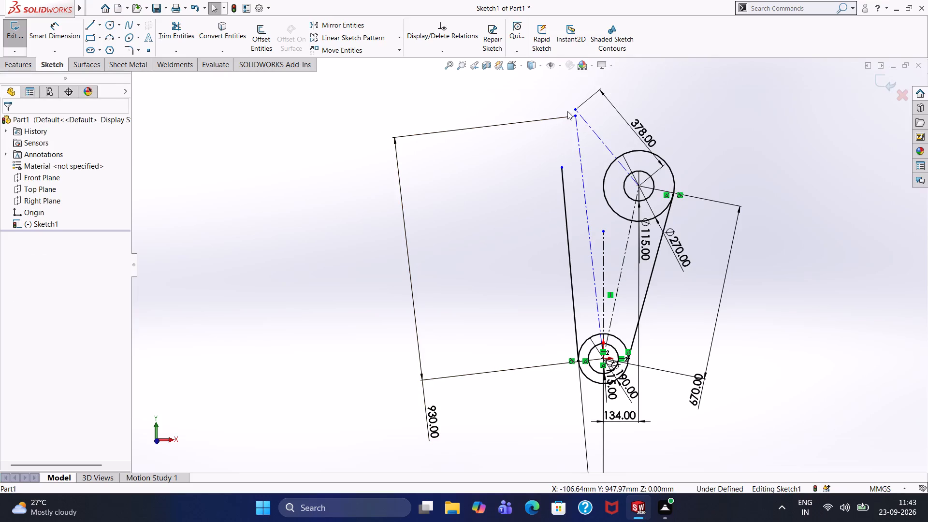
Merge the free endpoints of the 378 mm and 930 mm centerlines into one point.
click(576, 109)
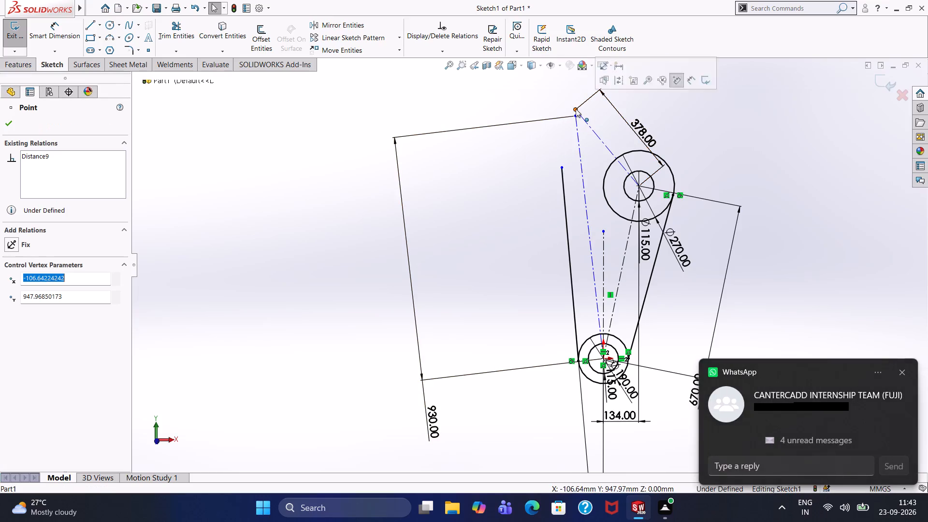
ctrl+click(574, 116)
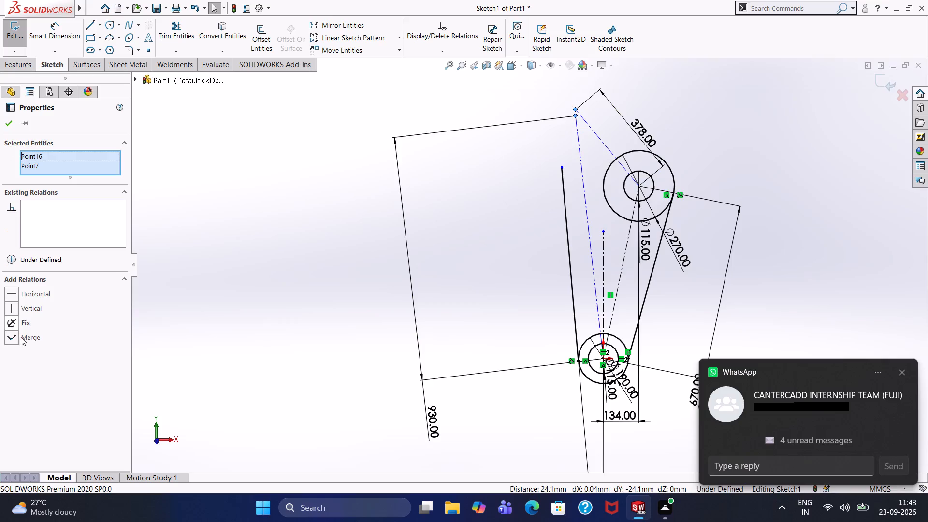
ctrl+click(24, 339)
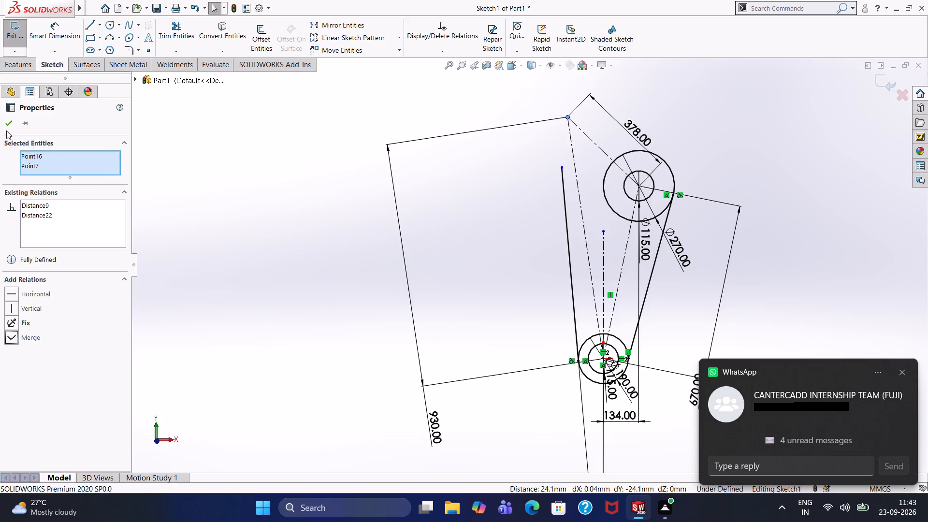
click(5, 125)
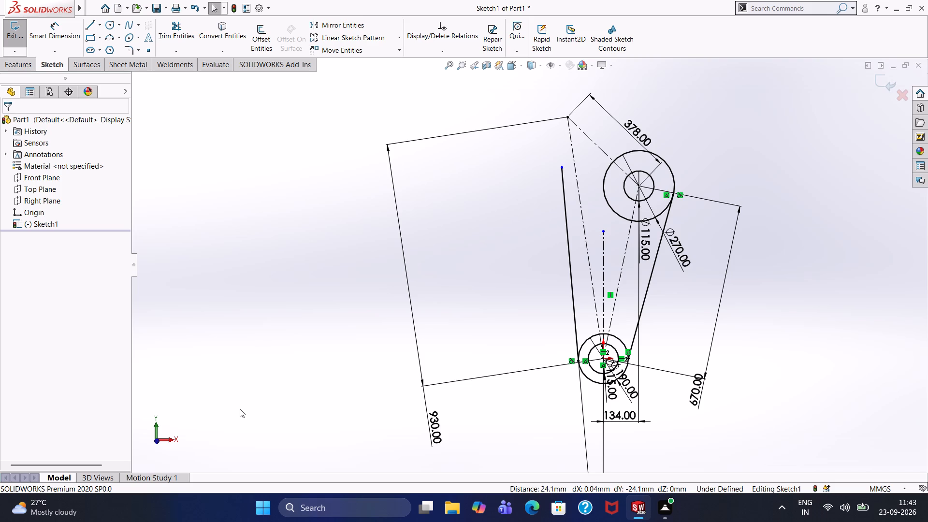
Draw a circle about 113 mm in diameter centred on the merged endpoint of the 378 mm and 930 mm centerlines.
click(105, 27)
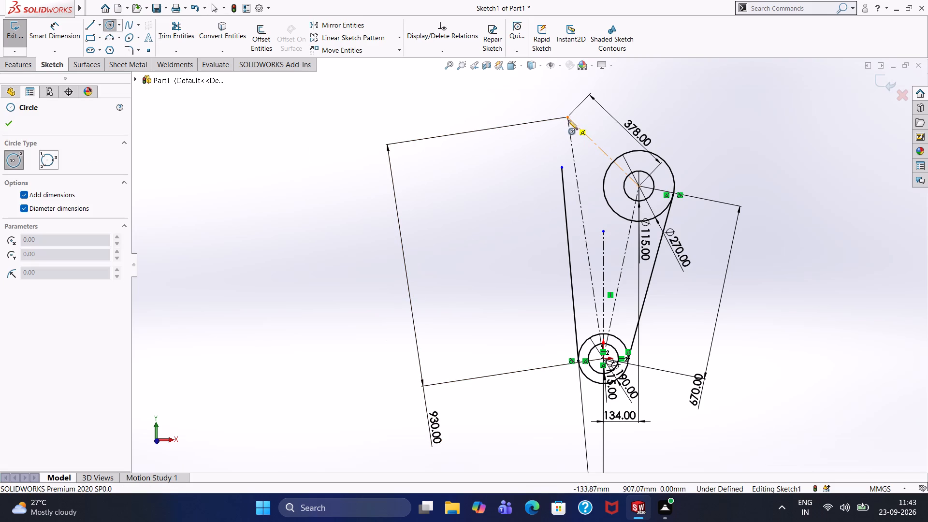
click(566, 116)
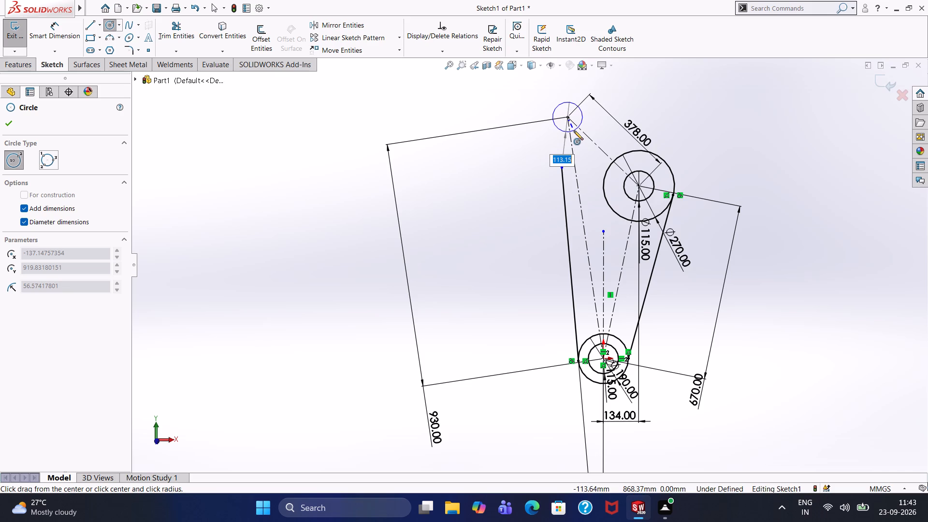
click(574, 130)
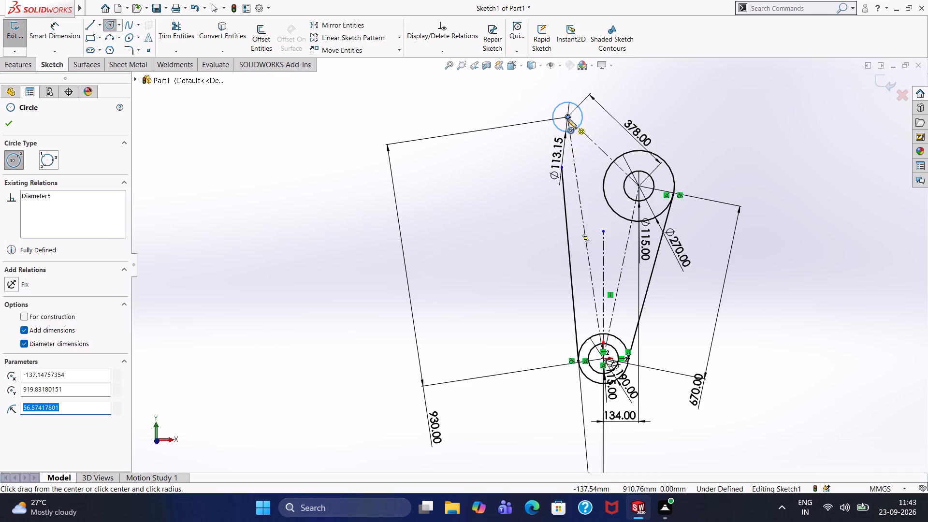
double_click(557, 151)
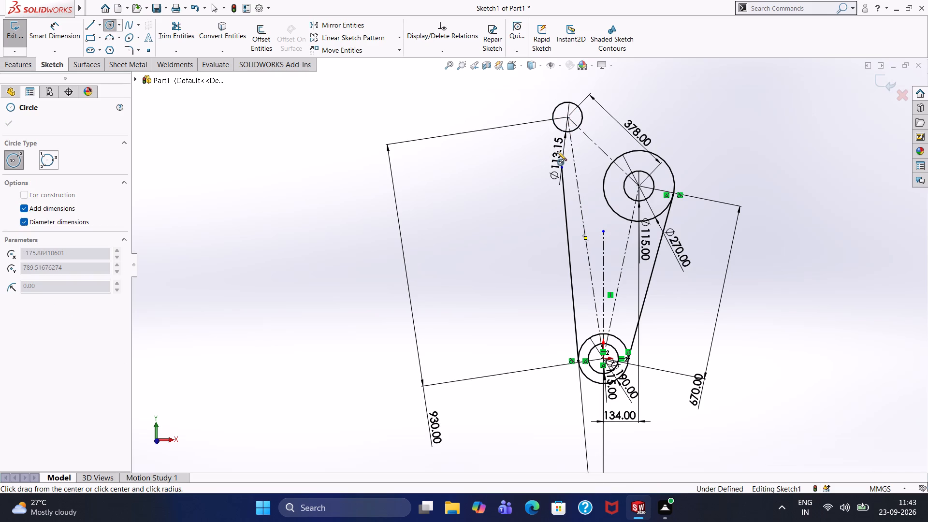
double_click(558, 157)
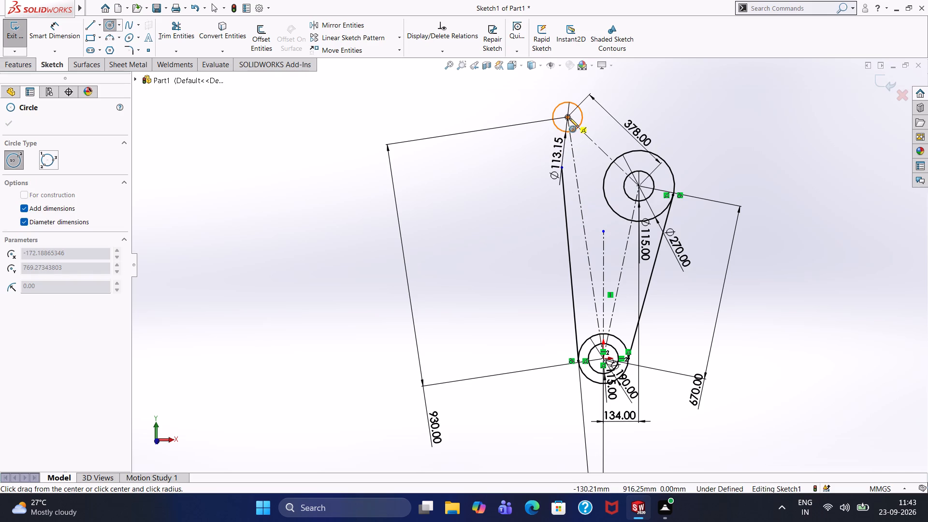
Draw a concentric outer circle of 270 mm diameter around the new small circle.
click(568, 116)
text(270)
key(Return)
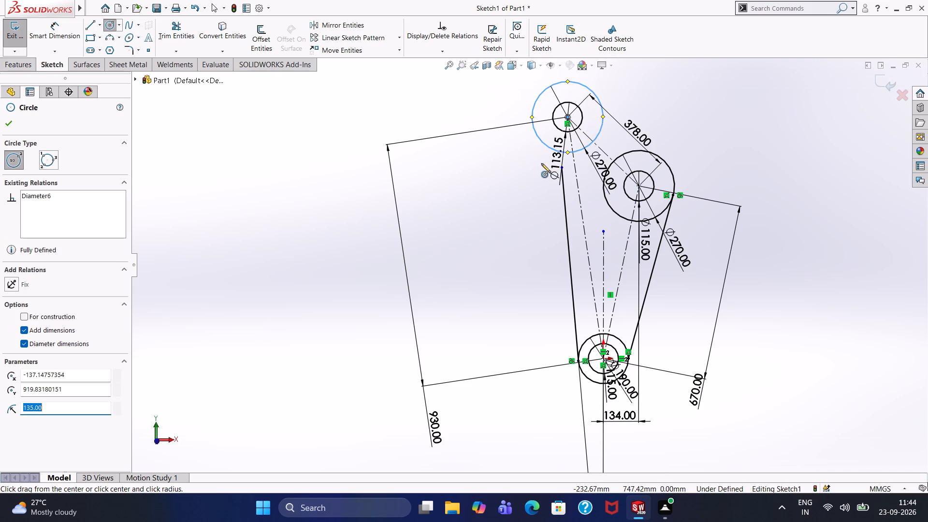
key(Escape)
Set the new inner circle's diameter to 115 mm.
double_click(562, 144)
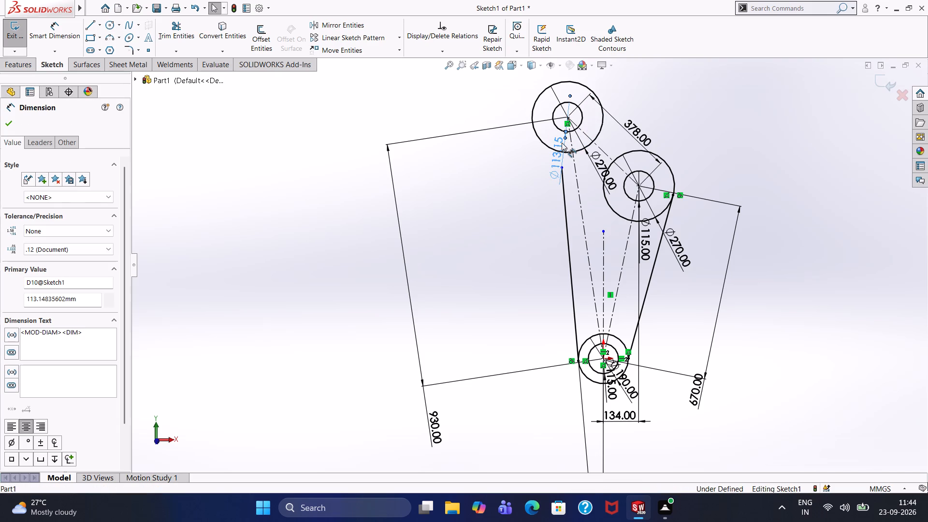
key(Escape)
click(62, 39)
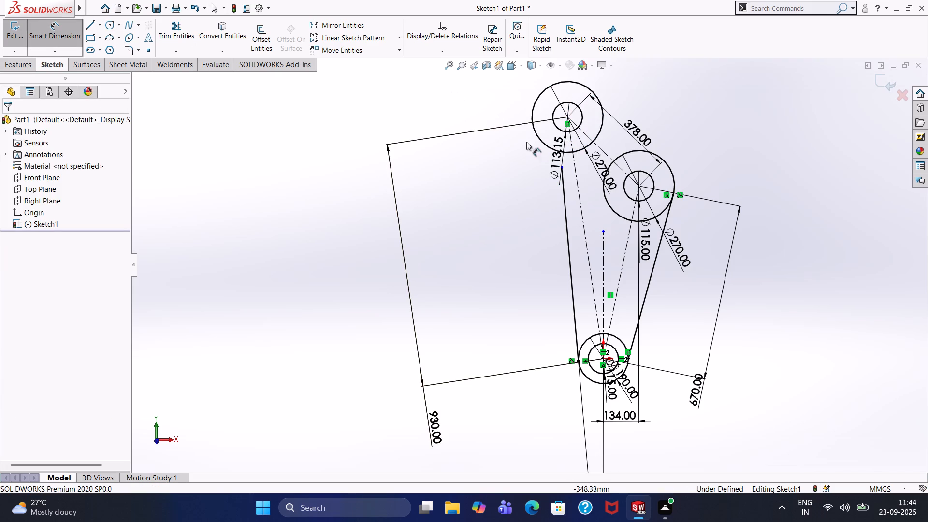
double_click(554, 160)
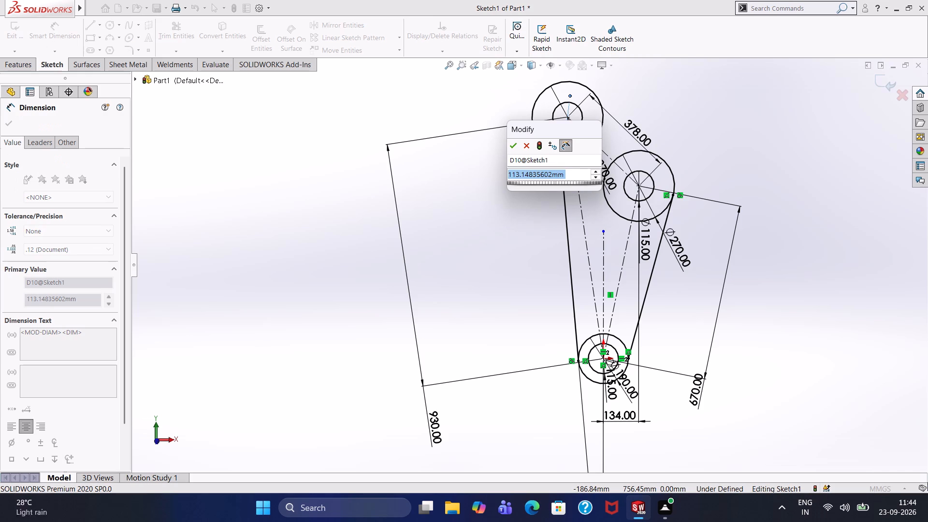
text(115)
key(Return)
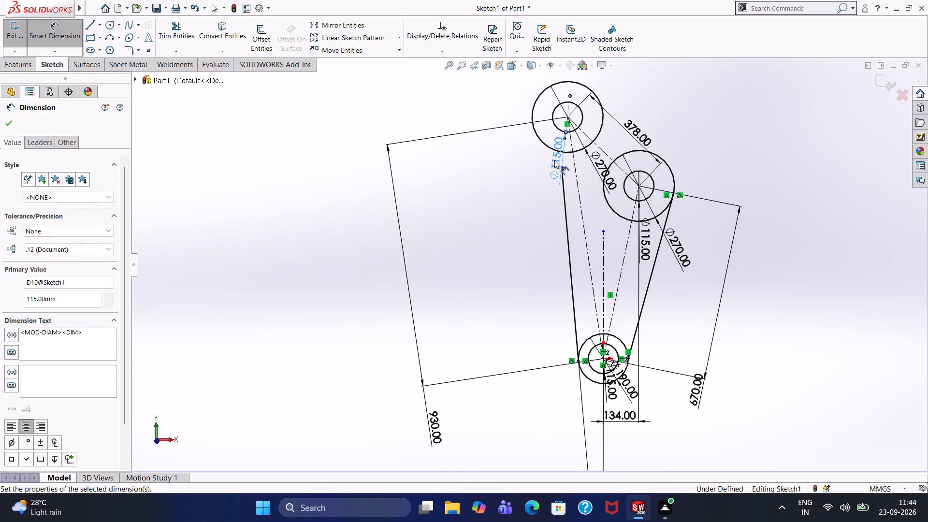
key(Escape)
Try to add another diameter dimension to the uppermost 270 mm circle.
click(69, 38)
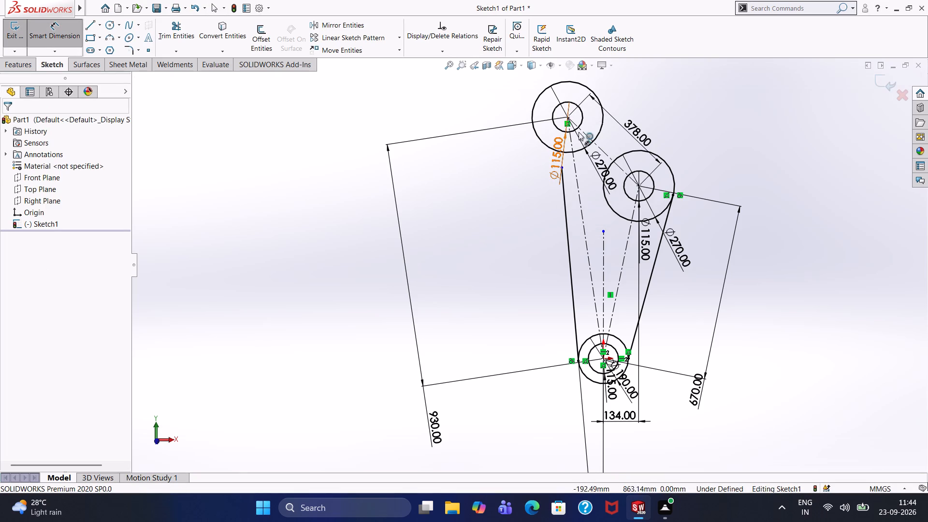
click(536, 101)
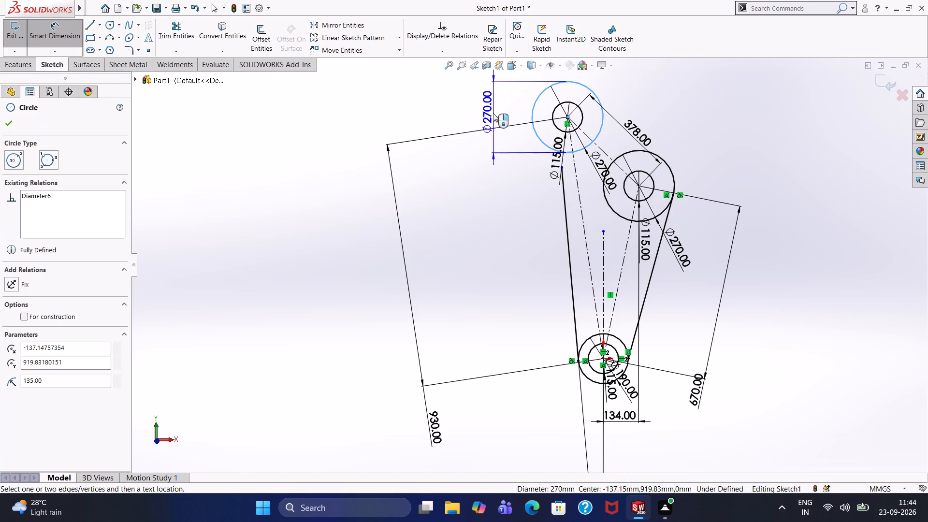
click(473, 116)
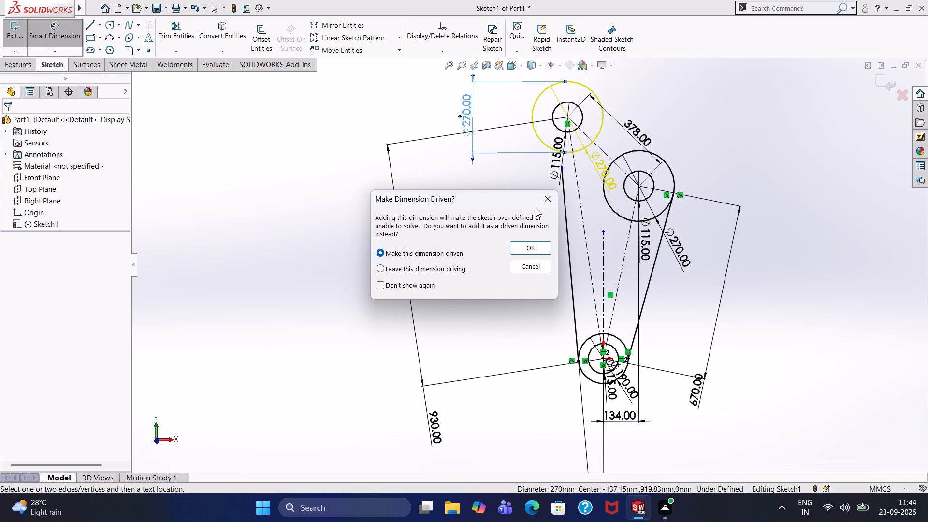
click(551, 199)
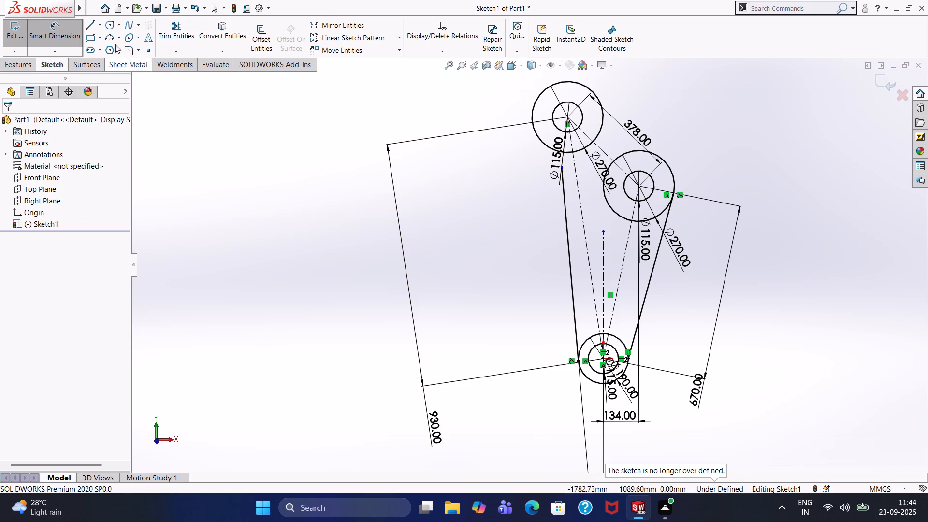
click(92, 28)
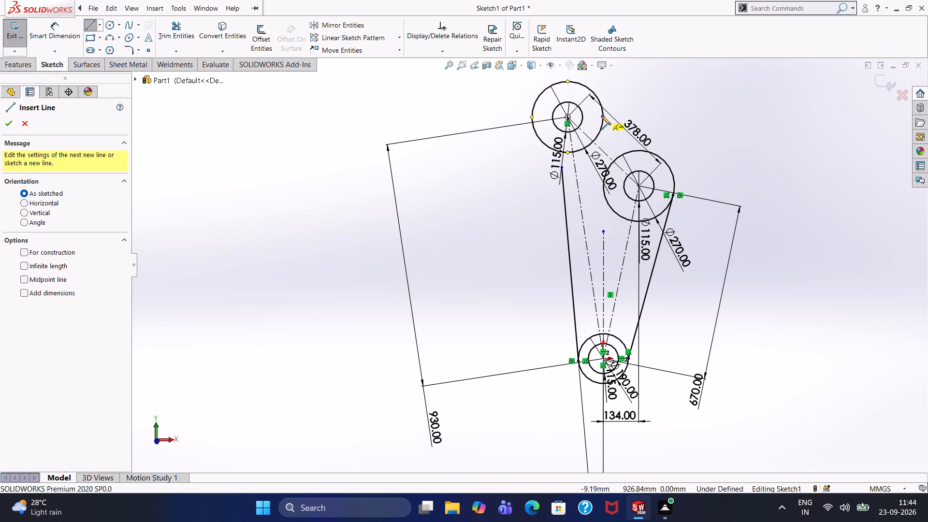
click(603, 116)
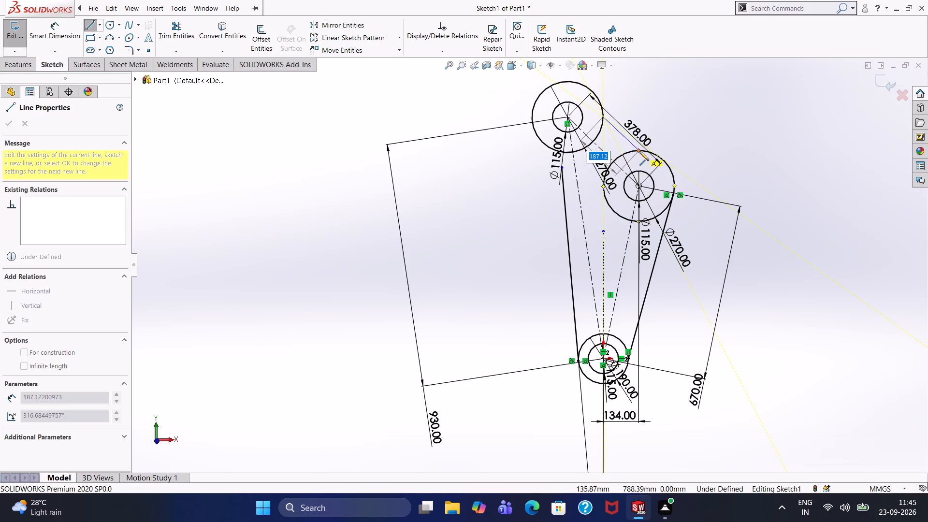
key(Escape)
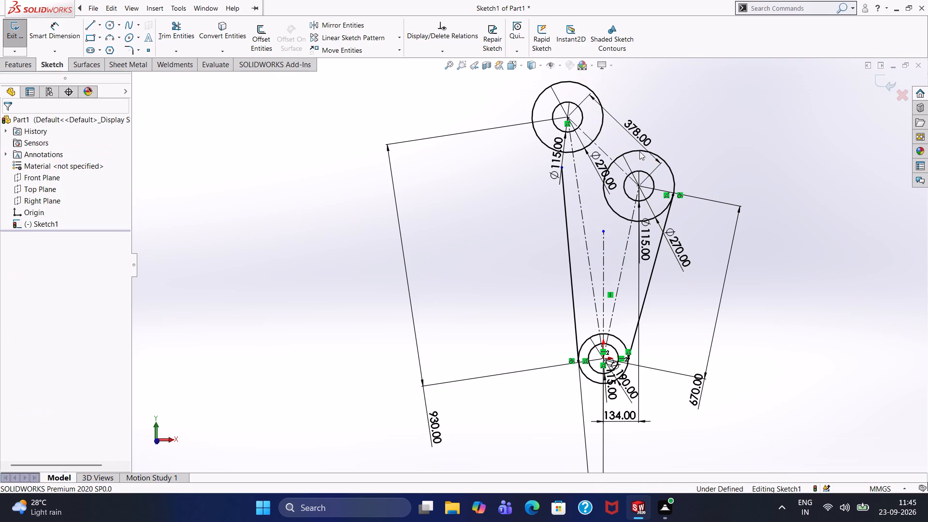
Draw a line about 378 mm long joining the outer upper-right sides of the two 270 mm circles, tangent to the lower one.
click(90, 30)
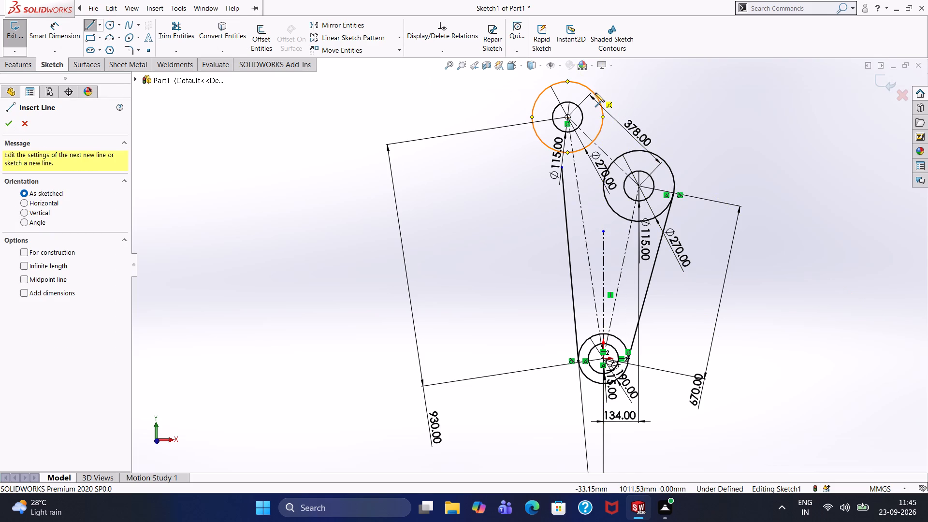
click(595, 93)
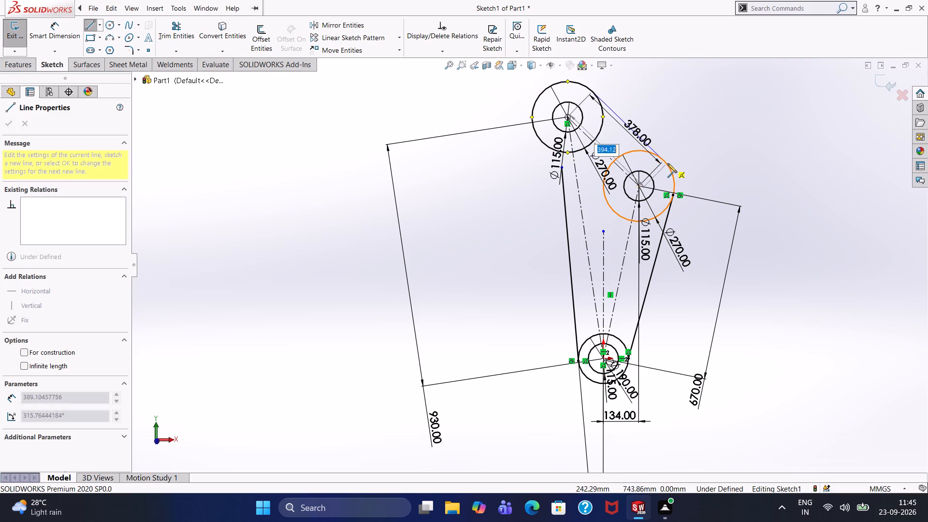
click(668, 164)
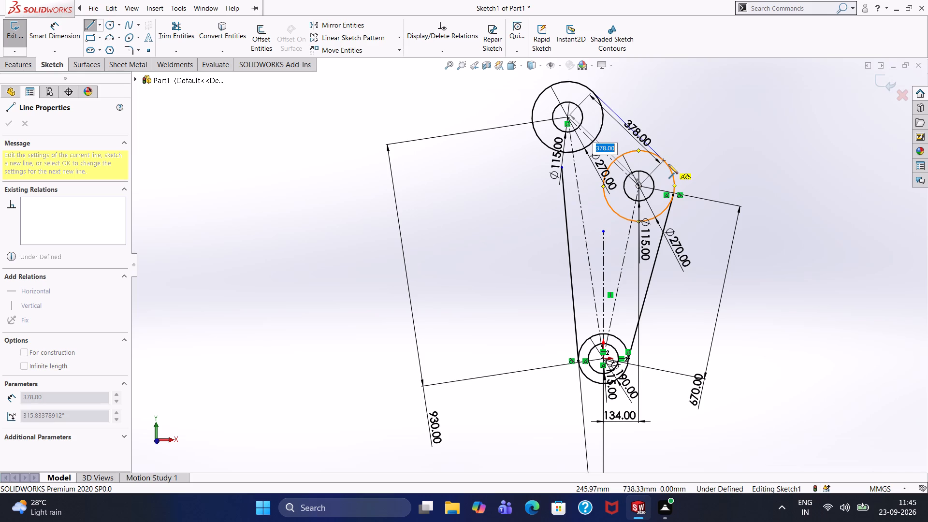
right_click(685, 135)
click(696, 143)
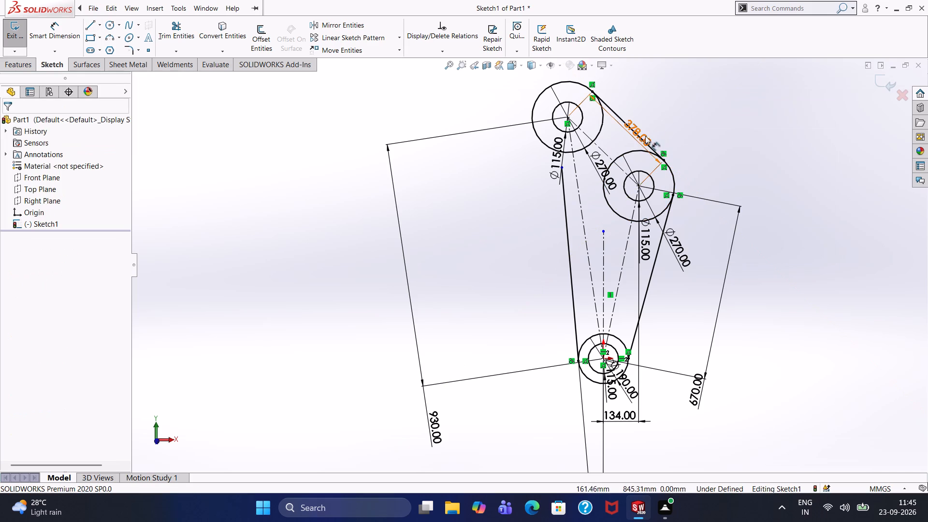
Apply a tangent relation between the new connecting line and the uppermost 270 mm circle.
scroll(628, 125, up, 2)
scroll(600, 173, down, 4)
scroll(581, 193, up, 1)
scroll(581, 193, down, 1)
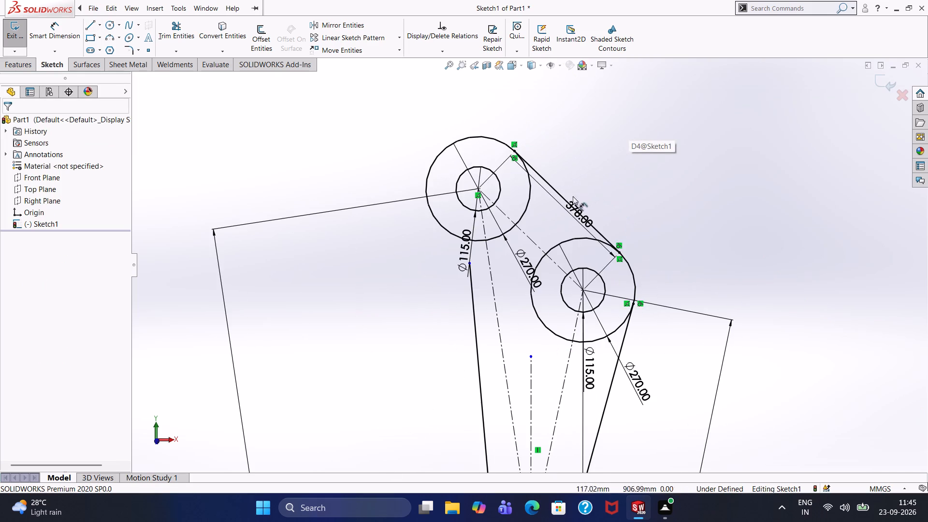
scroll(548, 232, down, 3)
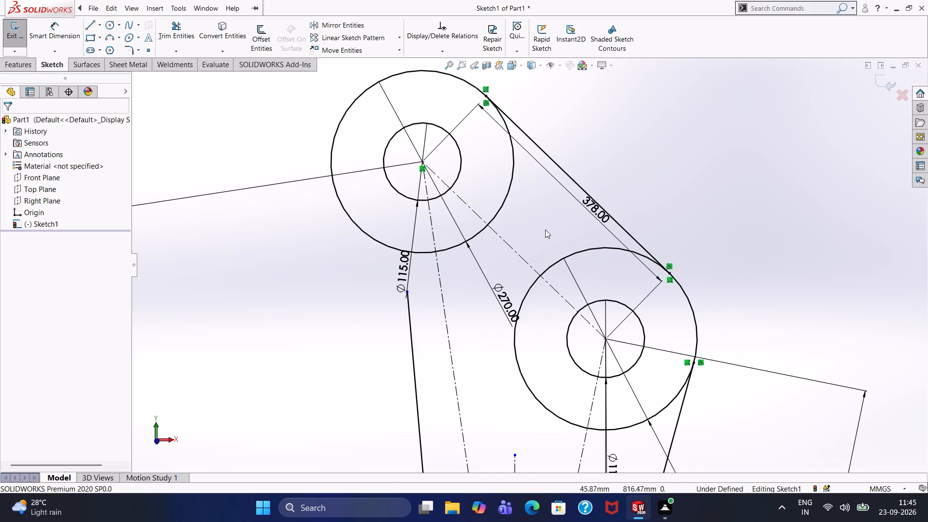
scroll(544, 189, down, 2)
scroll(544, 189, up, 1)
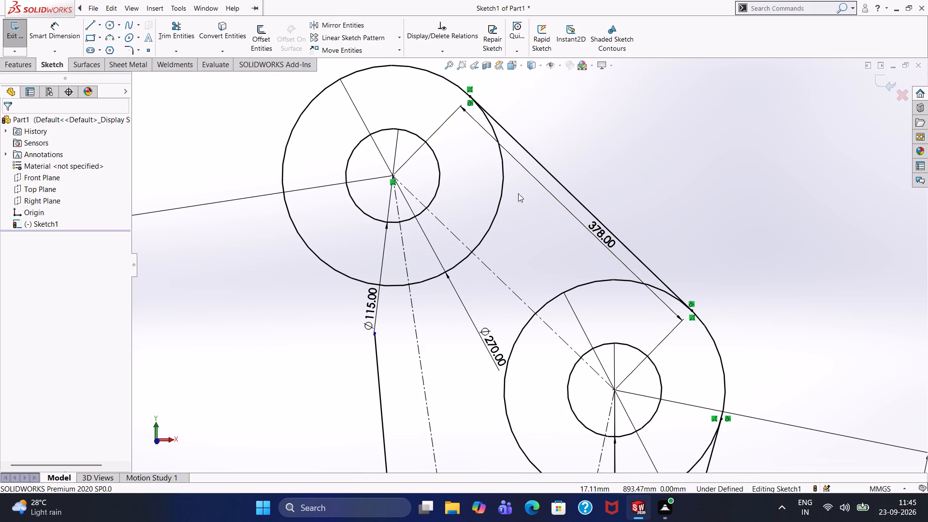
click(502, 173)
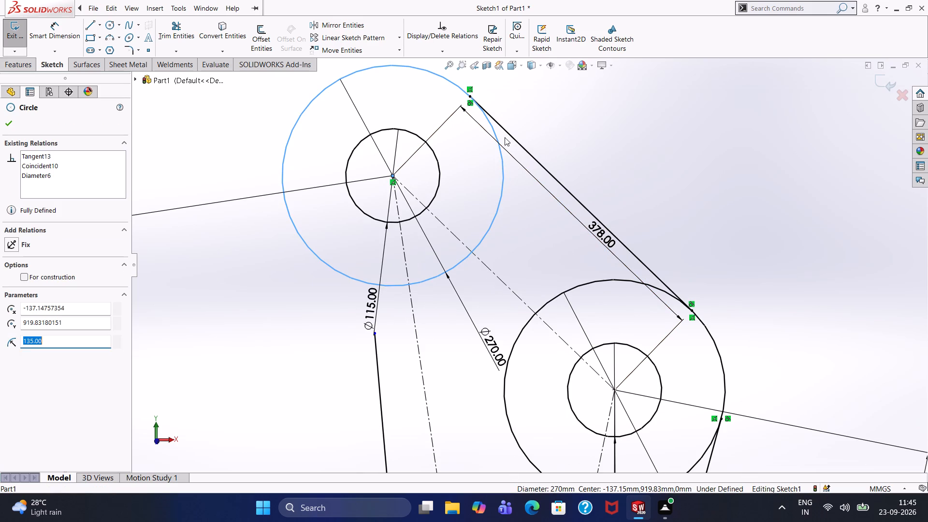
ctrl+click(507, 133)
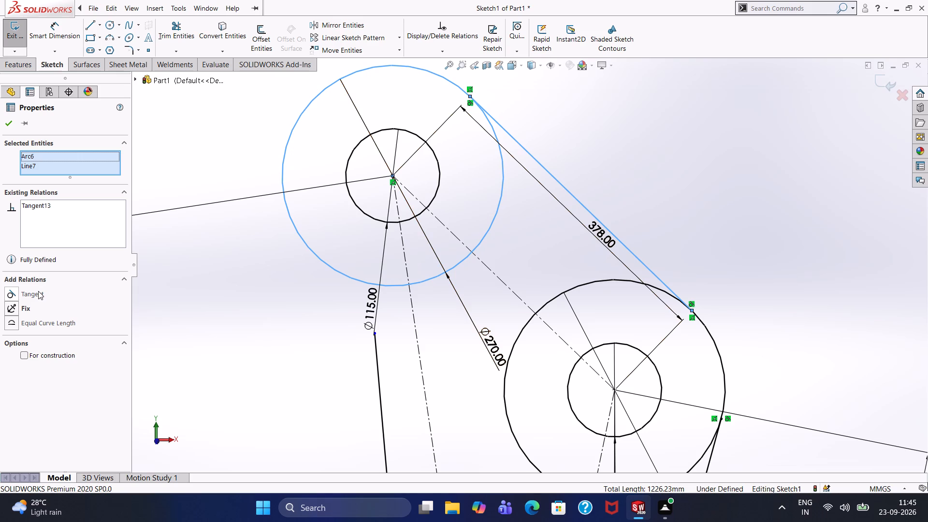
ctrl+click(38, 291)
ctrl+click(38, 293)
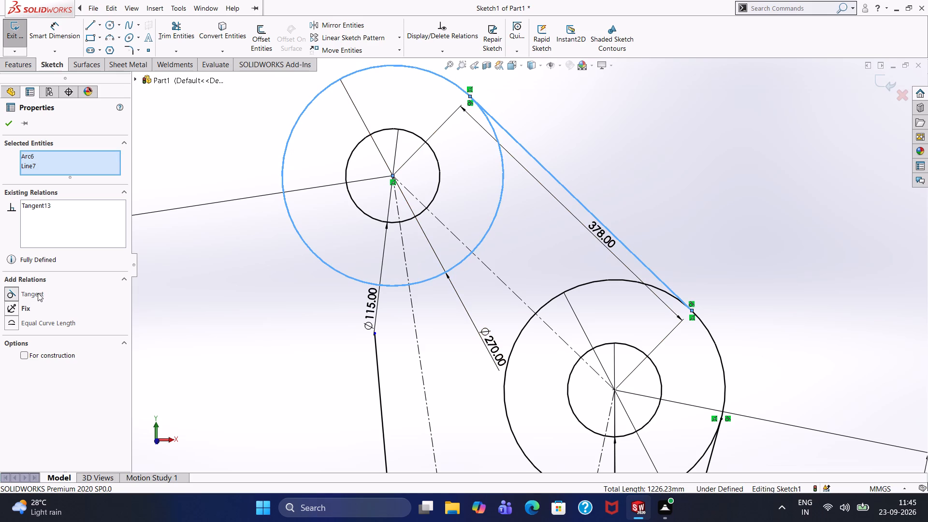
ctrl+click(9, 130)
Examine the connecting line's contact point with the lower of the two 270 mm circles.
scroll(698, 329, up, 3)
scroll(625, 317, down, 4)
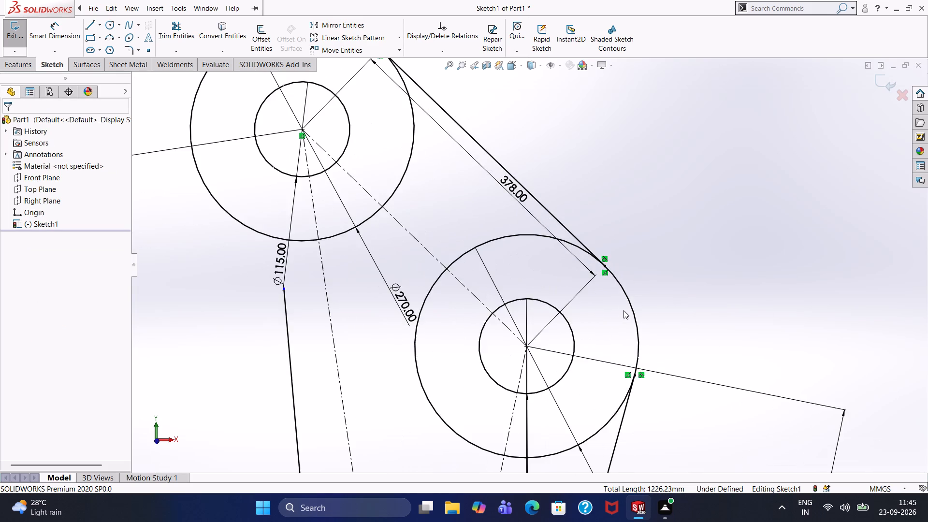
scroll(593, 275, down, 1)
scroll(593, 275, up, 1)
scroll(593, 275, down, 1)
scroll(593, 275, up, 1)
scroll(592, 263, down, 3)
scroll(509, 268, down, 3)
scroll(508, 266, up, 1)
scroll(544, 236, down, 1)
scroll(544, 236, up, 1)
scroll(544, 236, down, 2)
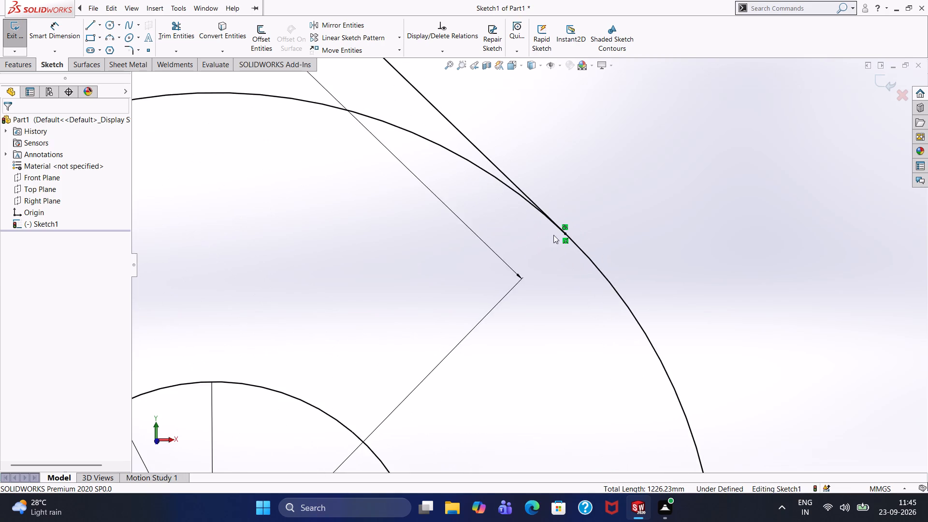
scroll(556, 236, down, 5)
scroll(557, 238, up, 3)
scroll(557, 238, down, 1)
scroll(559, 237, up, 2)
scroll(560, 234, down, 1)
scroll(560, 234, up, 1)
scroll(560, 234, down, 1)
scroll(560, 234, up, 5)
scroll(560, 234, down, 1)
scroll(560, 234, up, 1)
scroll(560, 234, down, 1)
scroll(560, 234, up, 1)
scroll(560, 234, down, 1)
scroll(560, 234, up, 1)
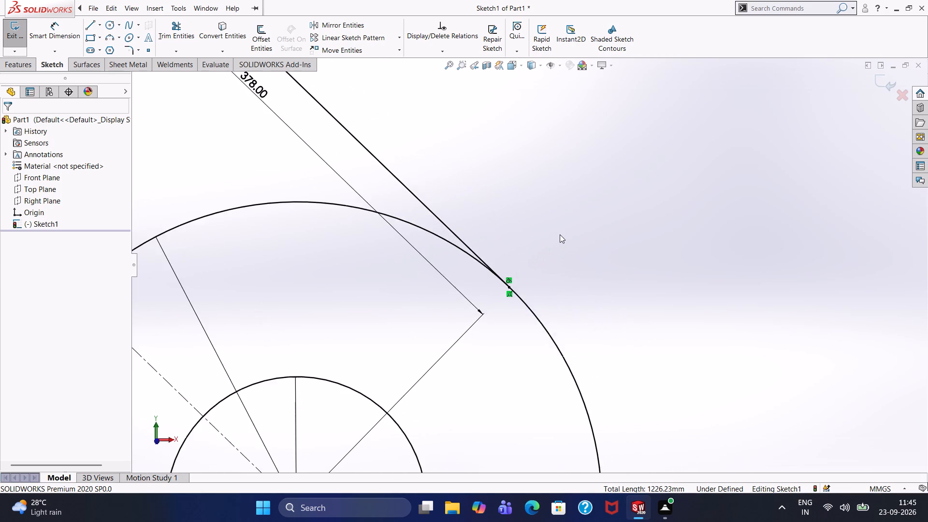
Examine the whole sketch, from the 190 mm circle at the origin up to the two 270 mm circles and their connecting lines.
scroll(560, 234, down, 1)
scroll(560, 234, up, 9)
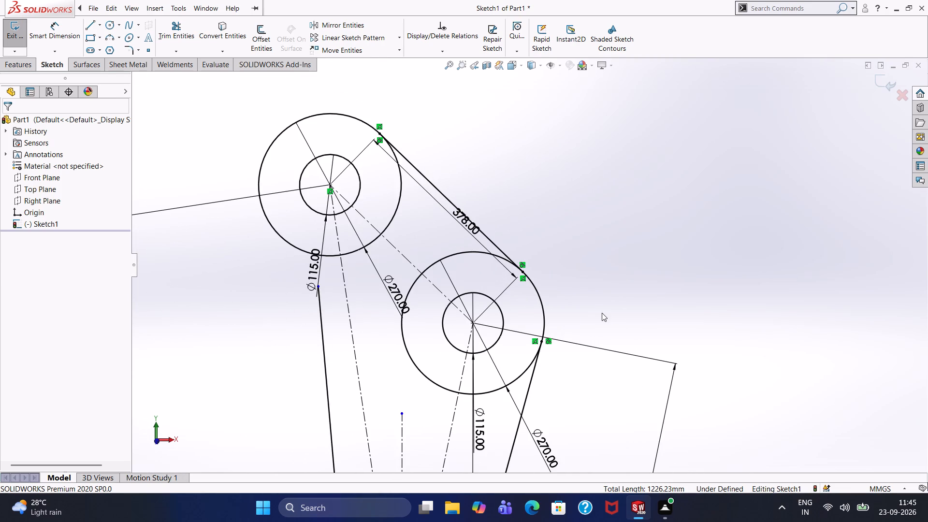
scroll(603, 309, up, 2)
scroll(603, 307, down, 1)
scroll(603, 307, up, 3)
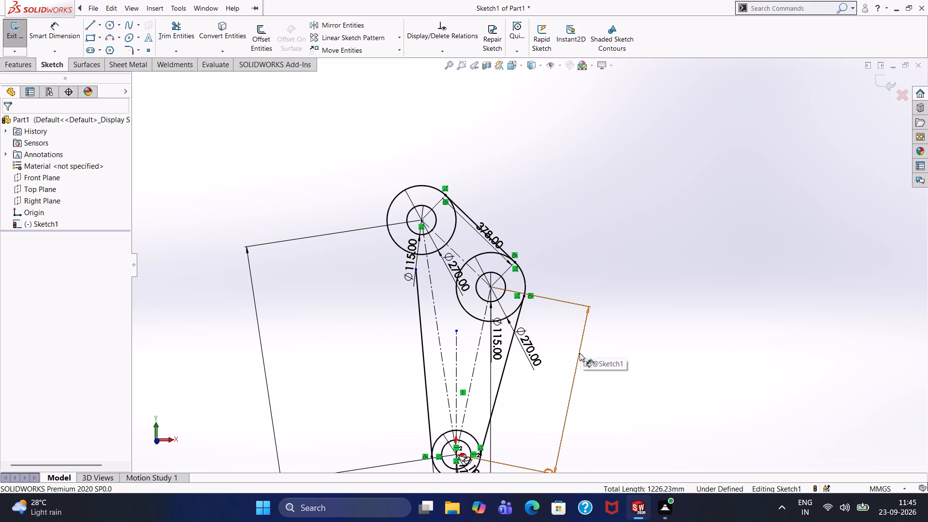
scroll(599, 427, down, 3)
scroll(579, 438, up, 7)
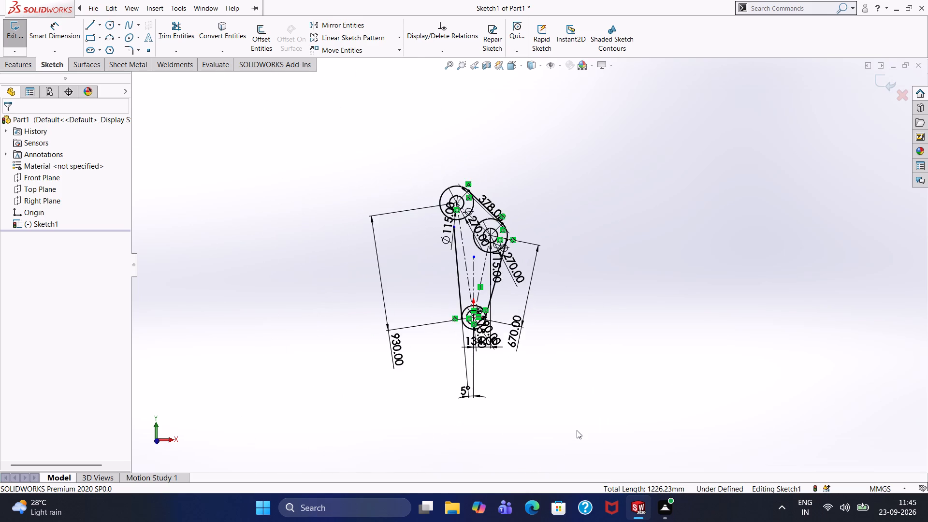
scroll(577, 430, down, 3)
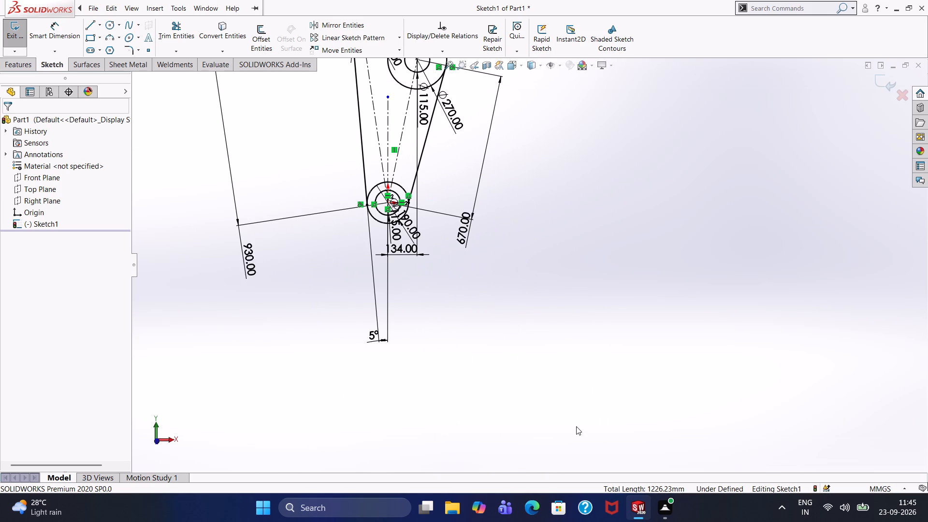
scroll(576, 426, down, 1)
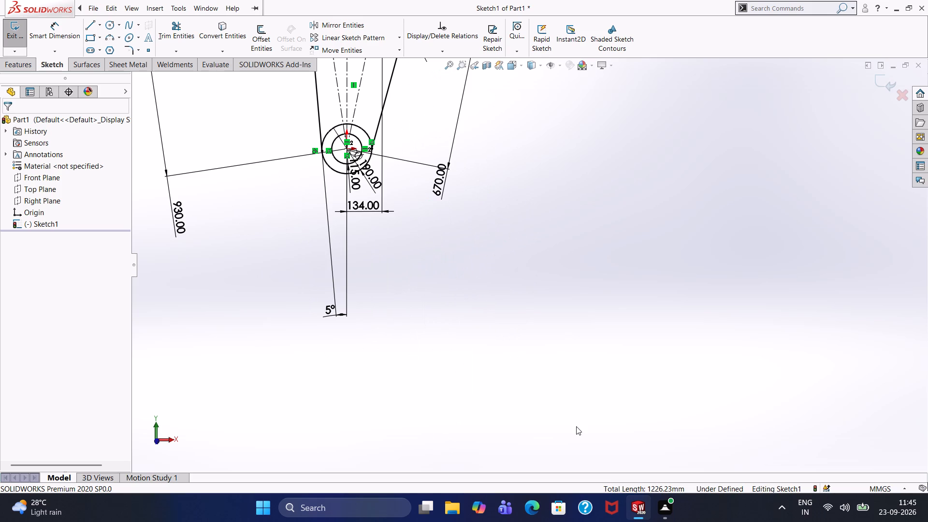
scroll(579, 426, up, 2)
scroll(579, 426, down, 1)
scroll(579, 426, up, 1)
scroll(580, 423, down, 1)
scroll(580, 423, up, 1)
scroll(580, 423, down, 1)
scroll(580, 423, up, 1)
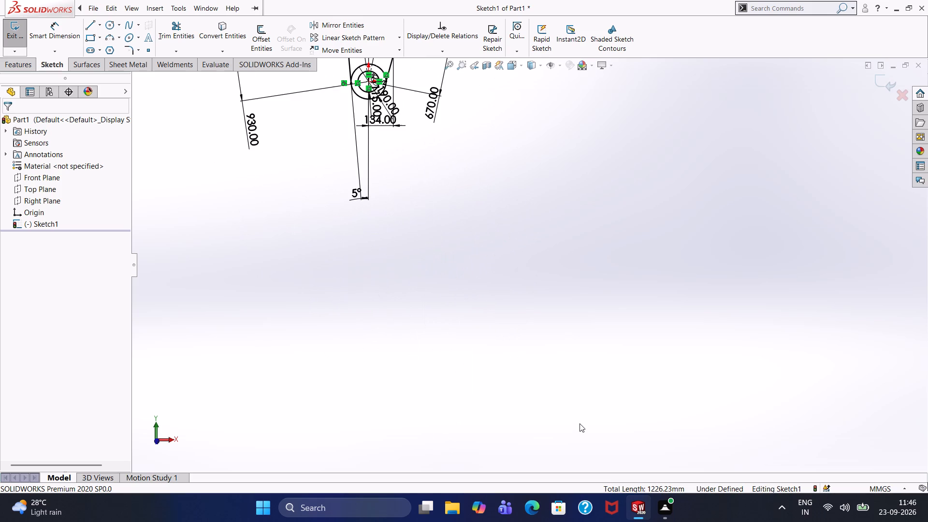
scroll(580, 417, up, 1)
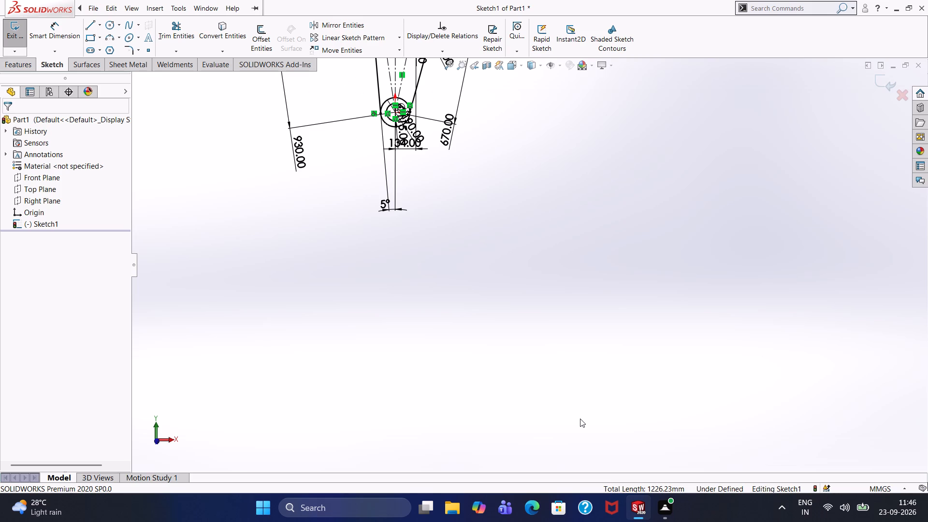
scroll(614, 385, up, 4)
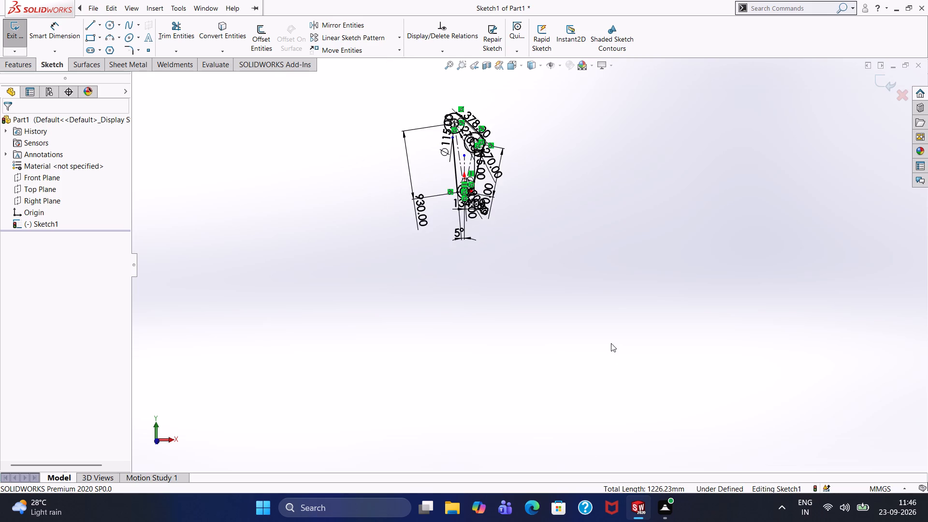
scroll(591, 309, up, 2)
scroll(505, 221, down, 3)
scroll(483, 180, down, 3)
scroll(478, 179, up, 1)
scroll(478, 179, down, 1)
scroll(478, 179, up, 1)
scroll(466, 180, down, 1)
scroll(466, 181, up, 1)
scroll(466, 182, down, 2)
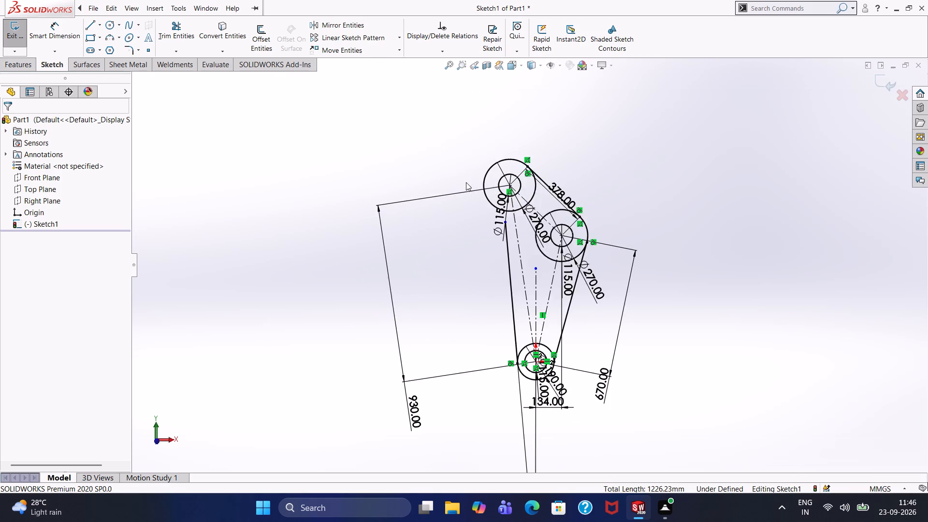
scroll(509, 232, down, 3)
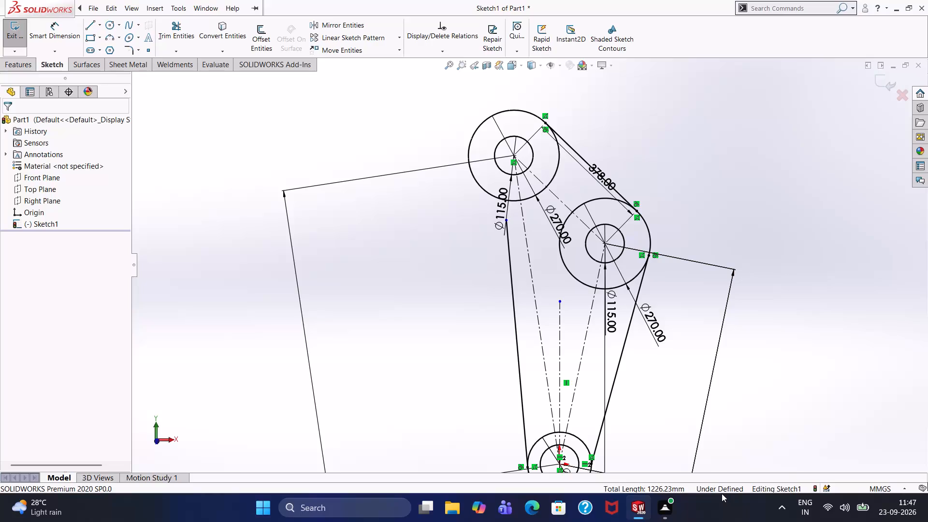
scroll(538, 351, up, 2)
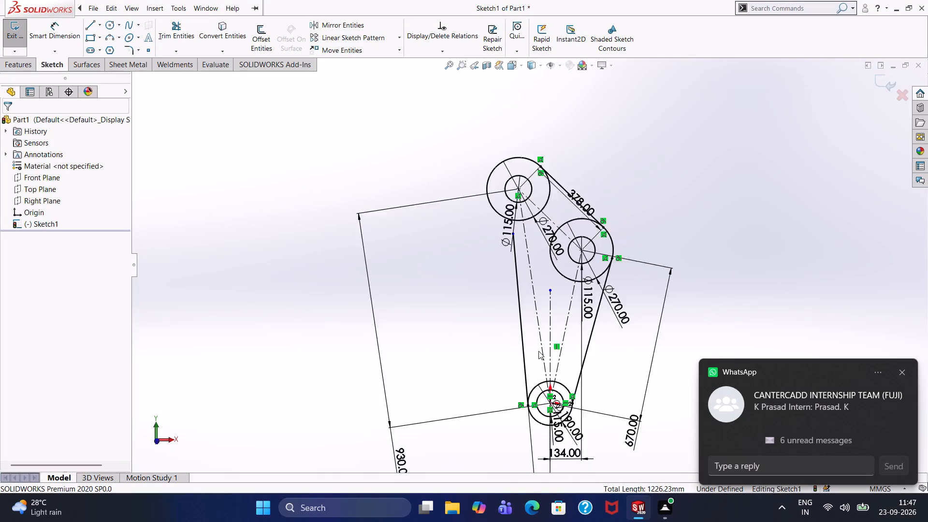
scroll(538, 351, up, 1)
scroll(538, 351, down, 3)
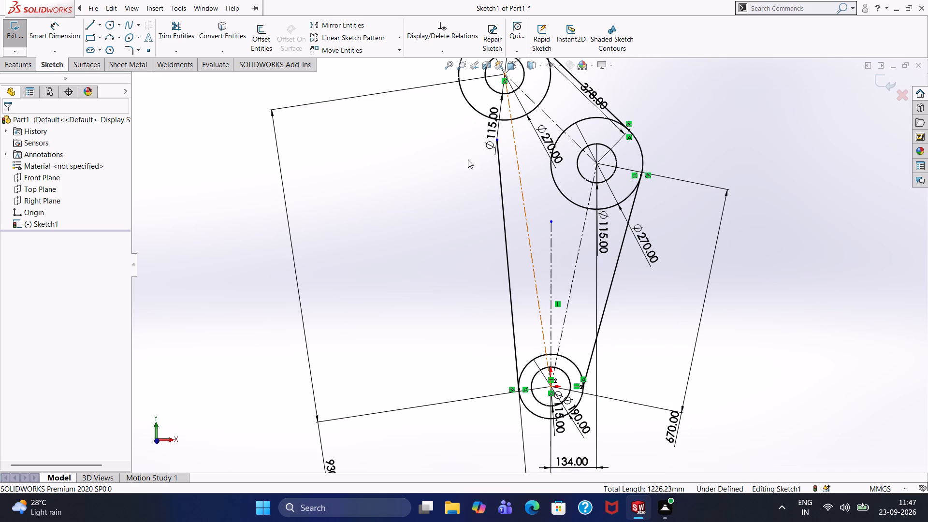
scroll(471, 157, up, 1)
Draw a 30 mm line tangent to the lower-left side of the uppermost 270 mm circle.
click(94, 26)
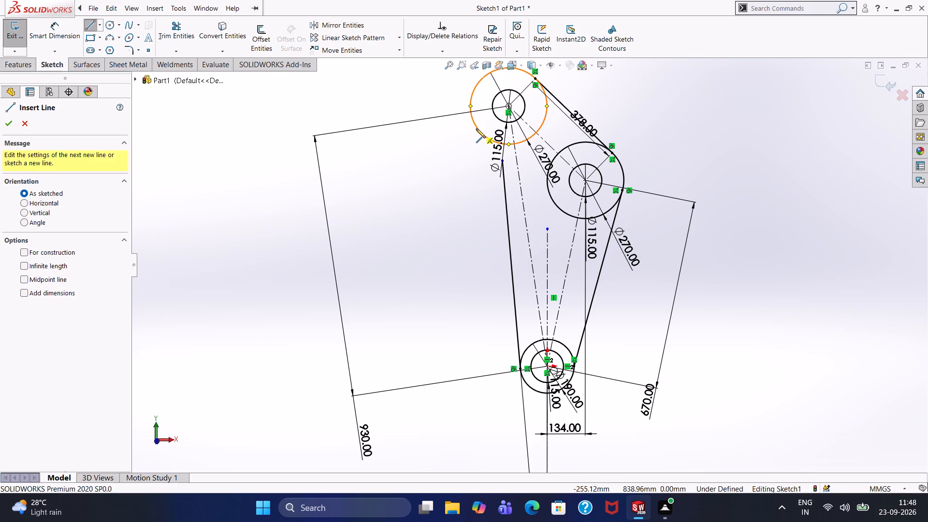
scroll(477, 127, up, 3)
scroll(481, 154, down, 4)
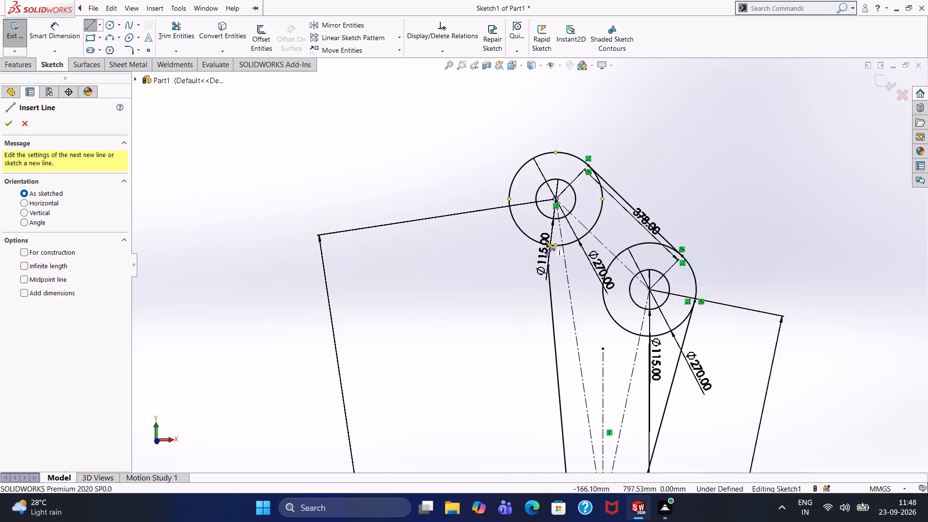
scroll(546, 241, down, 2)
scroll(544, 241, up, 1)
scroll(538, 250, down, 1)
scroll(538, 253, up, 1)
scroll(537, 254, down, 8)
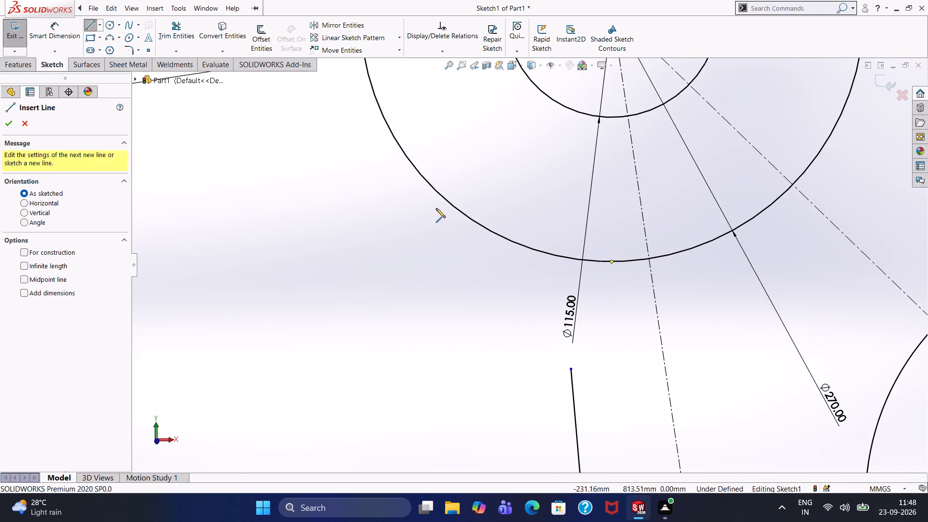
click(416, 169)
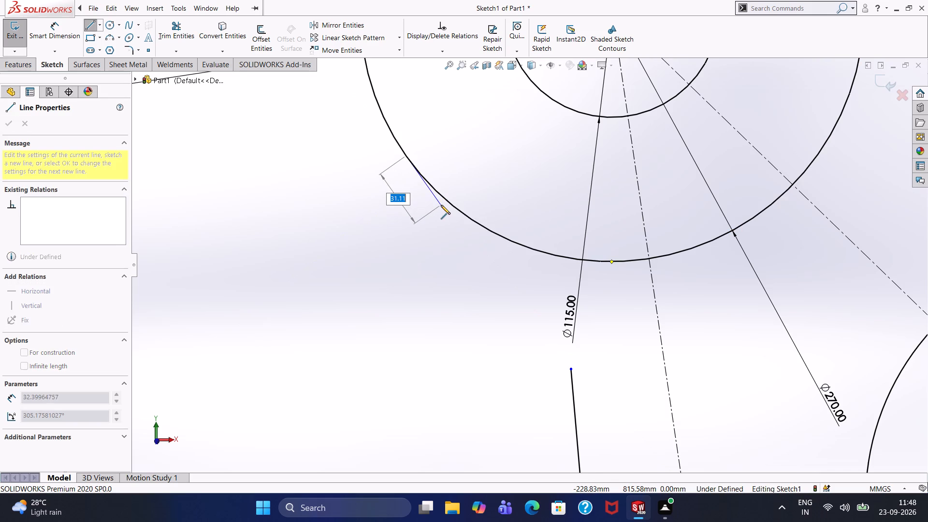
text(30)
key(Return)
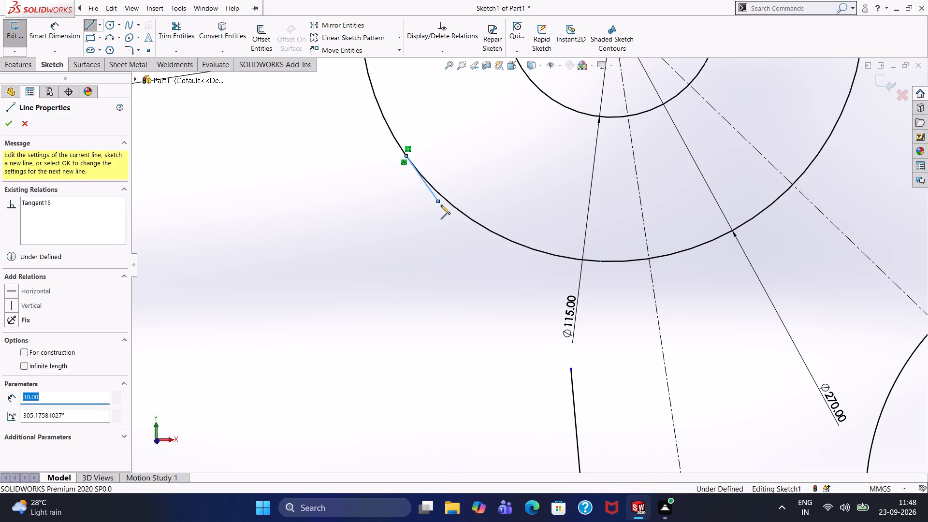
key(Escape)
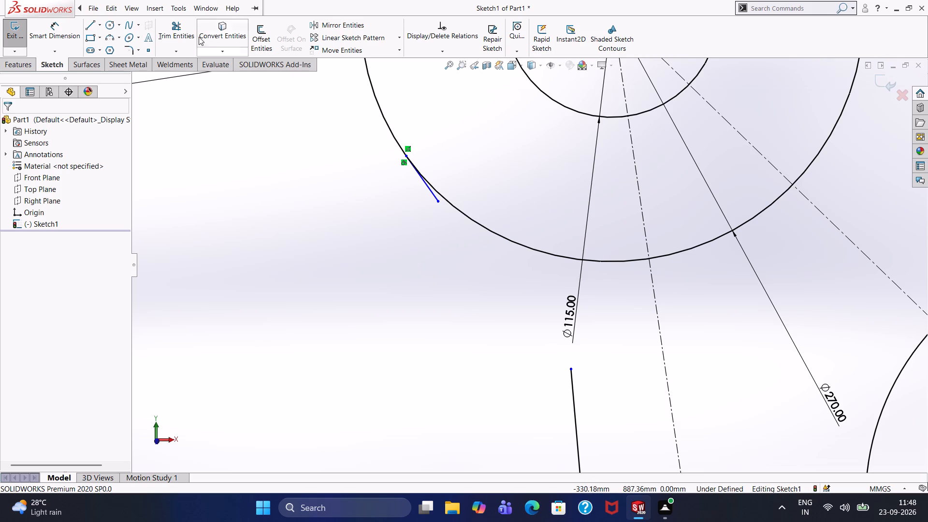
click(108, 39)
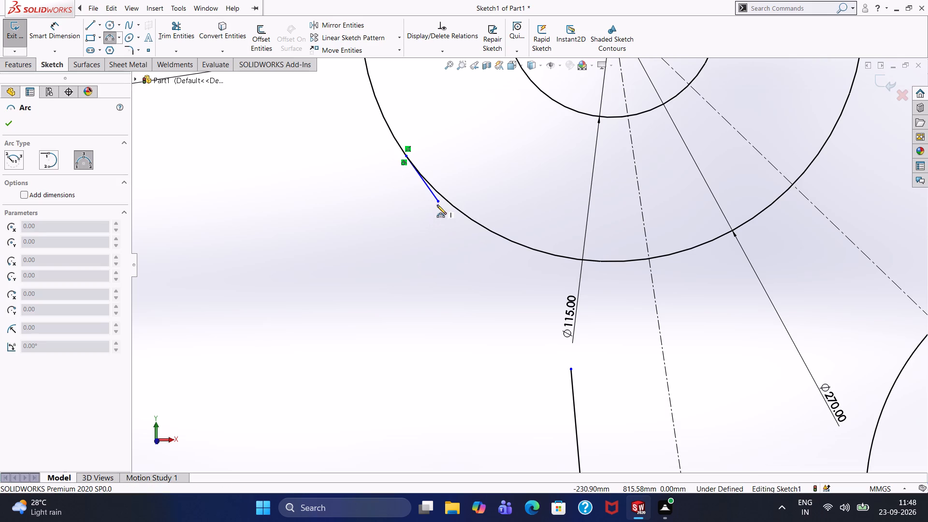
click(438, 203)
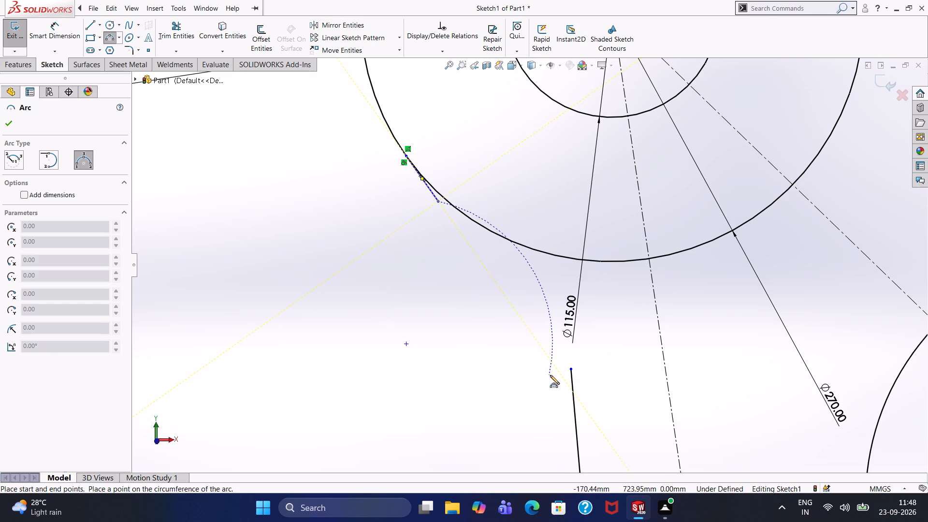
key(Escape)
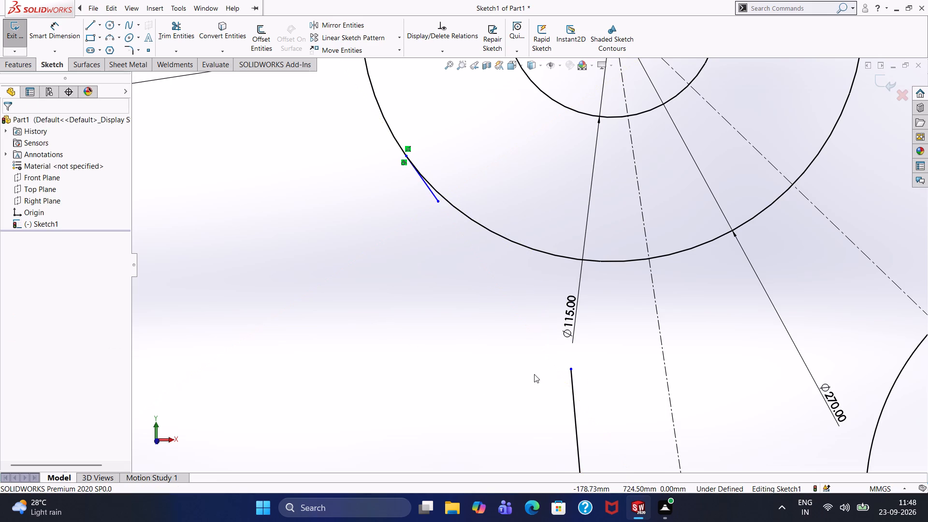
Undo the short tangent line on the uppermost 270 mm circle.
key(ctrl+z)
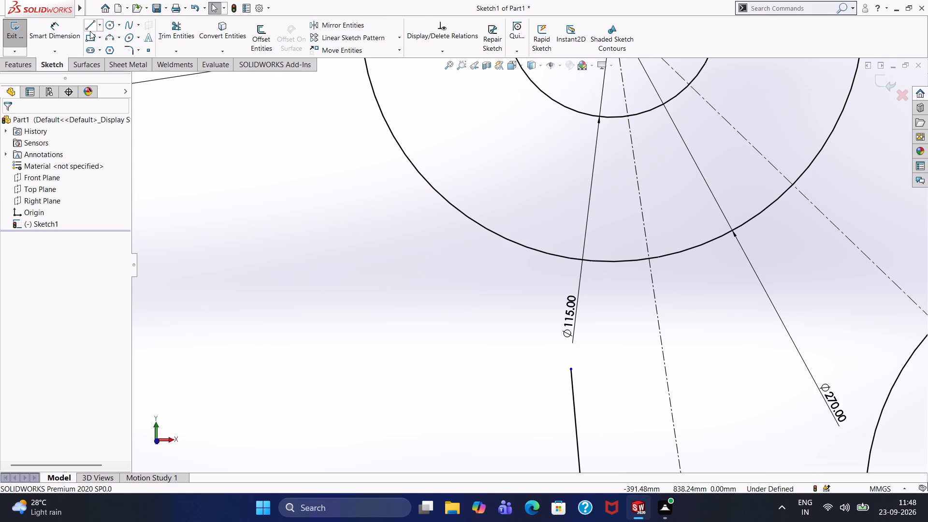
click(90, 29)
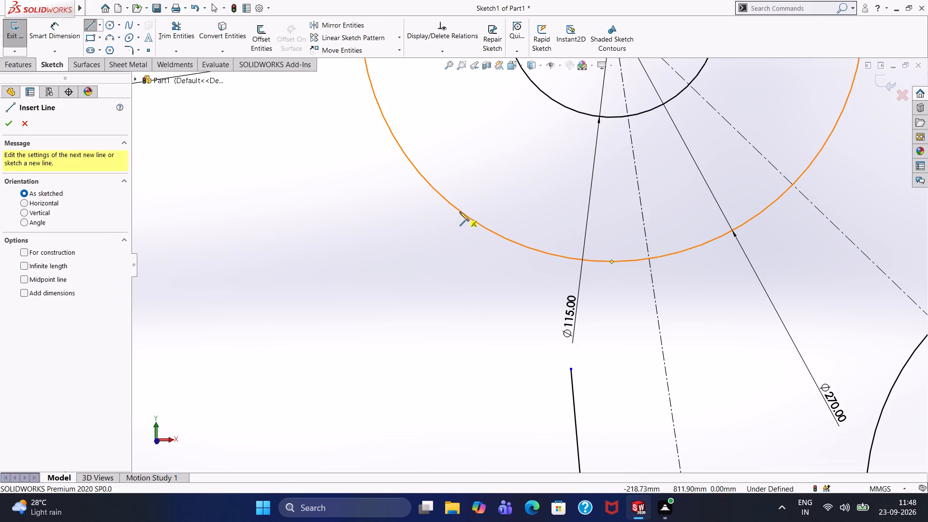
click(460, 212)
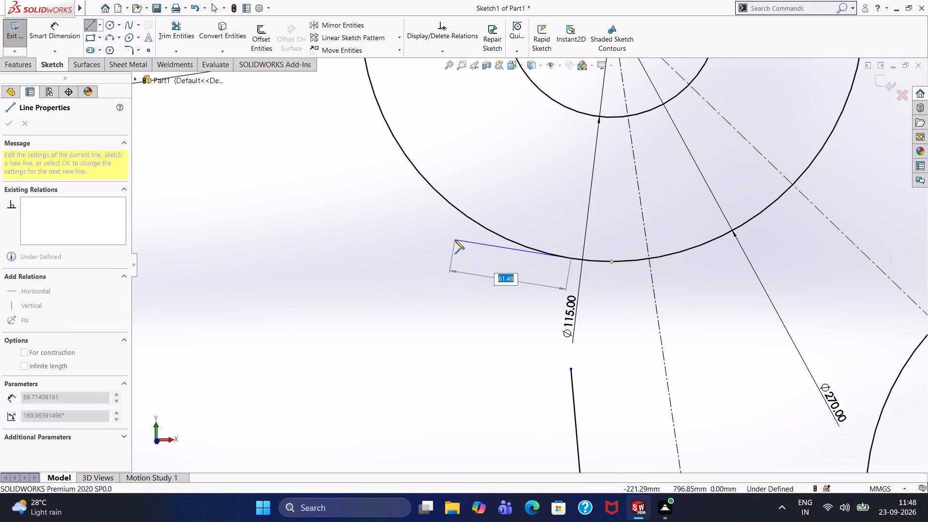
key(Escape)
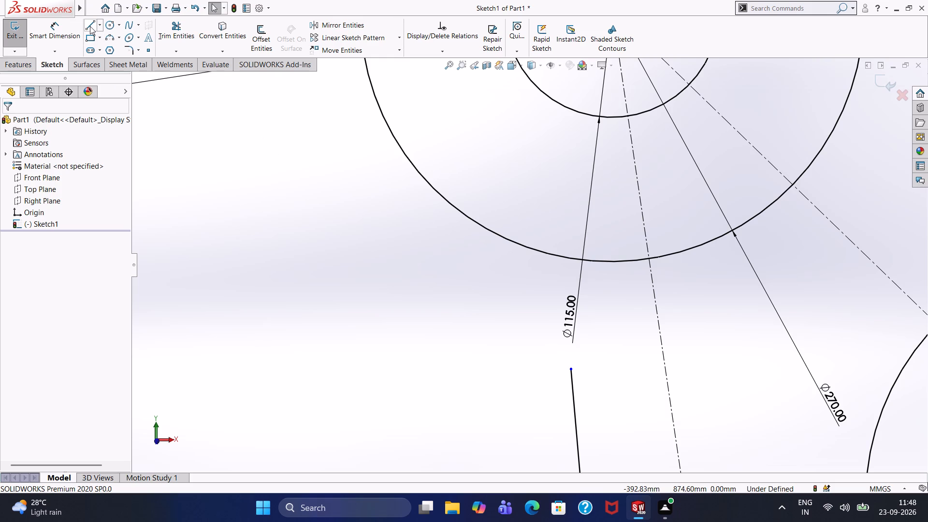
Draw a line about 64 mm long, tangent to the lower-left side of the uppermost 270 mm circle.
click(90, 26)
scroll(462, 279, down, 3)
scroll(524, 278, up, 1)
scroll(524, 278, down, 1)
scroll(524, 278, up, 7)
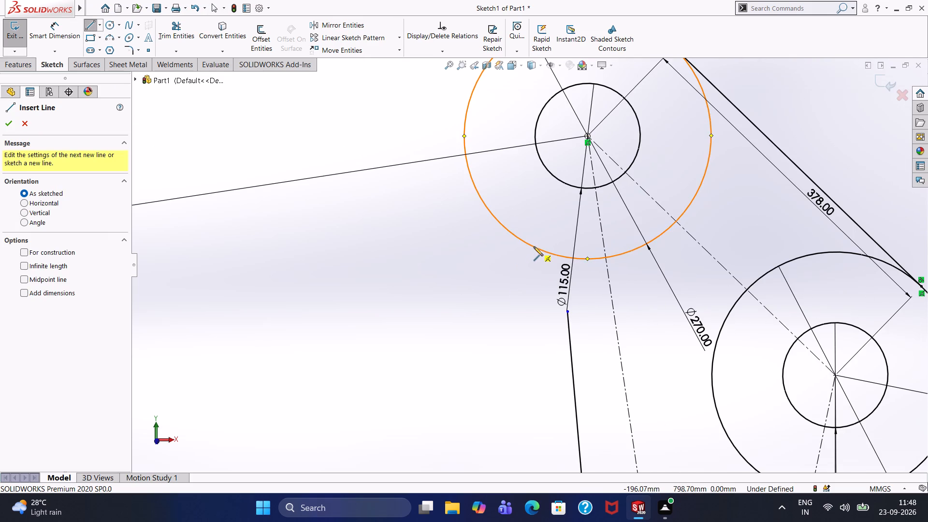
click(535, 247)
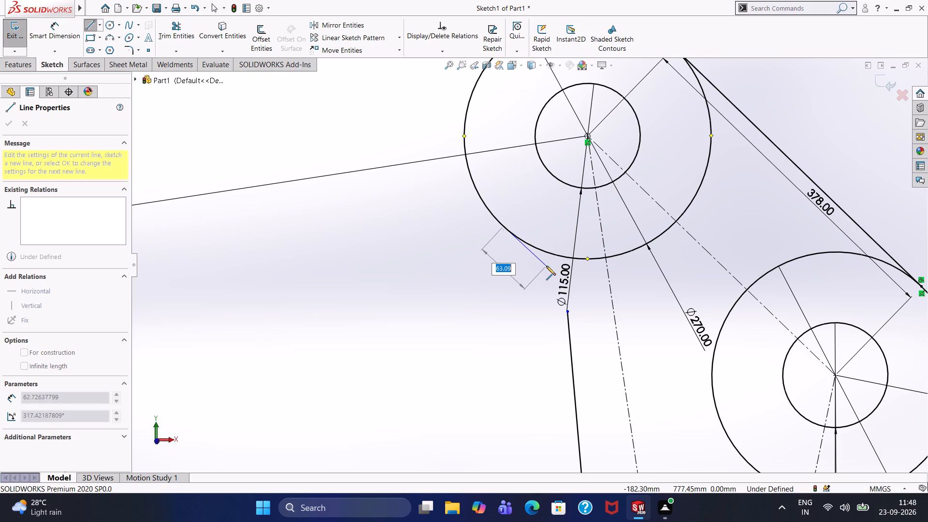
click(546, 266)
key(Escape)
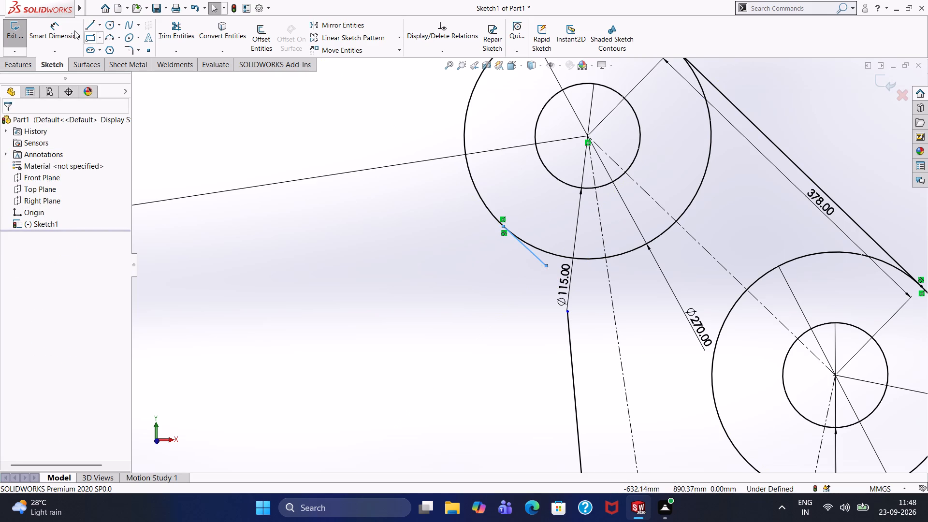
Dimension the short tangent line on the uppermost 270 mm circle to 30 mm.
click(57, 24)
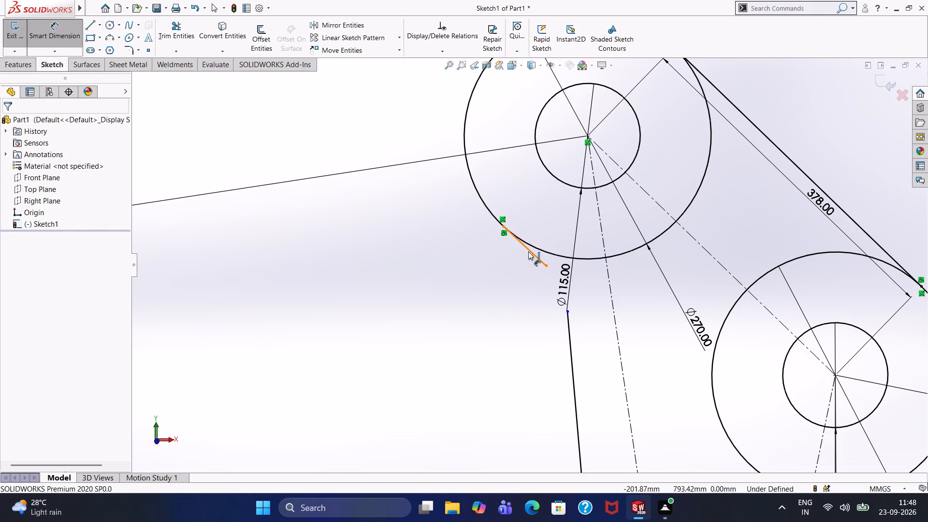
click(528, 251)
click(493, 279)
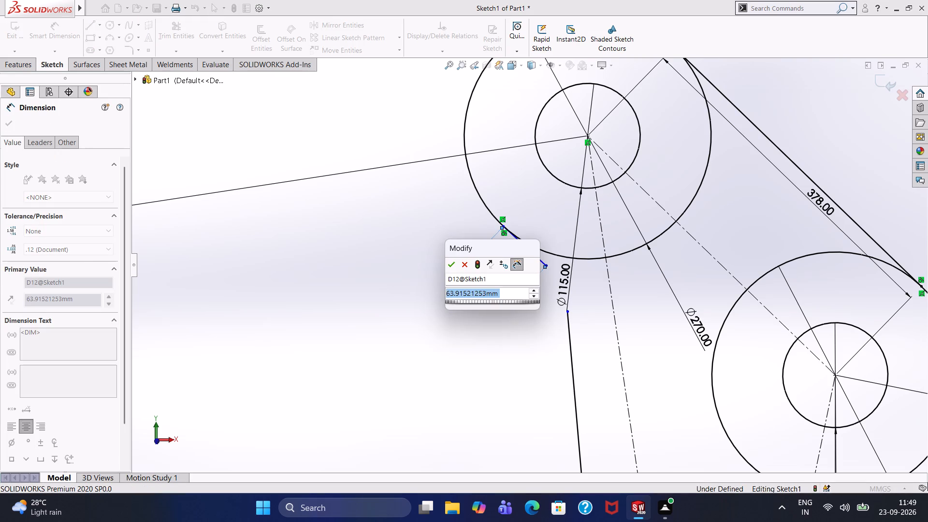
text(30)
key(Return)
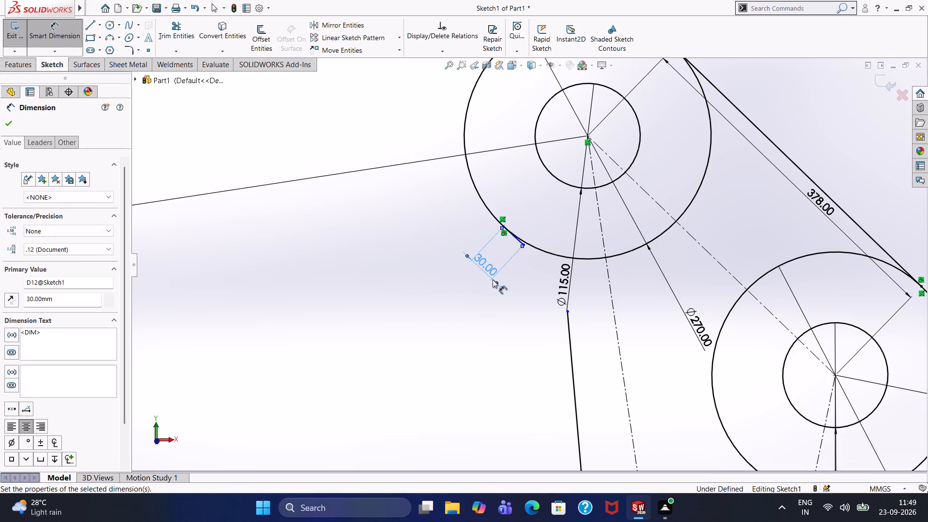
key(Escape)
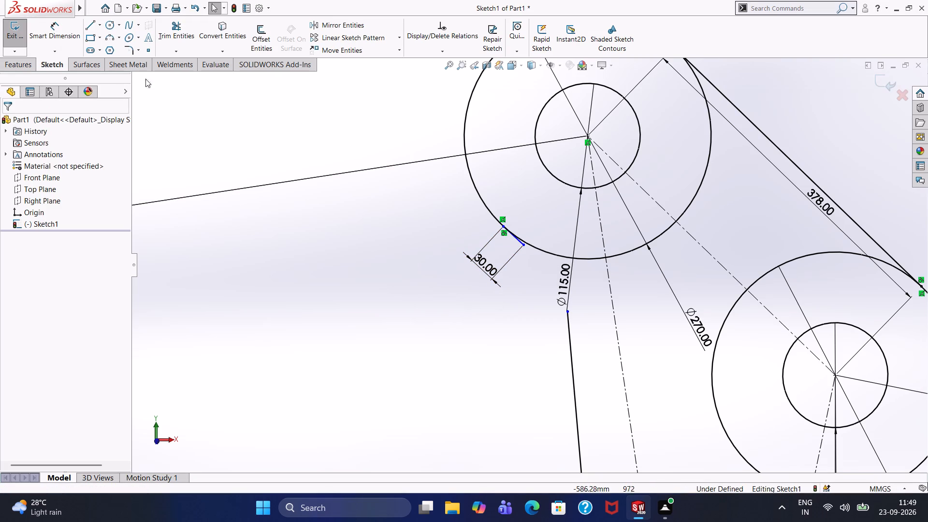
Draw a three-point arc of about 121 mm radius from the 30 mm line's free end to the long left line's upper end.
click(109, 40)
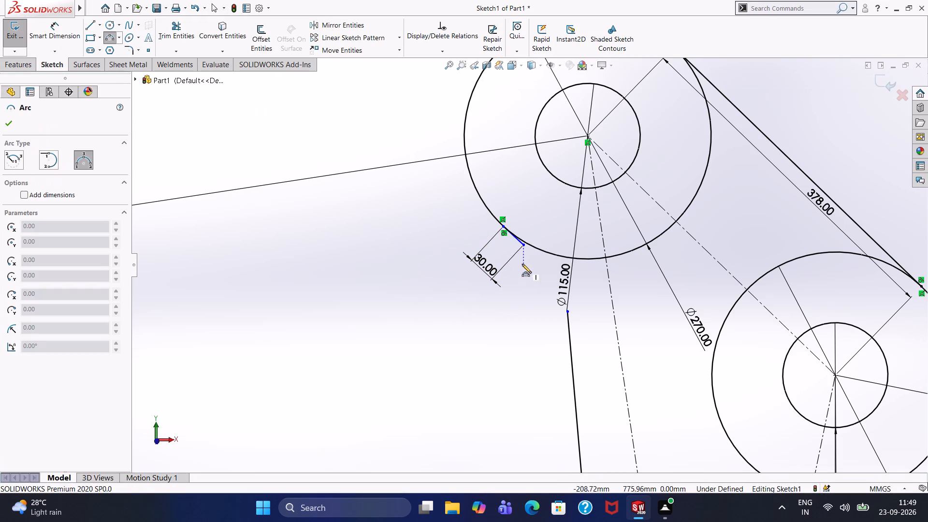
click(522, 246)
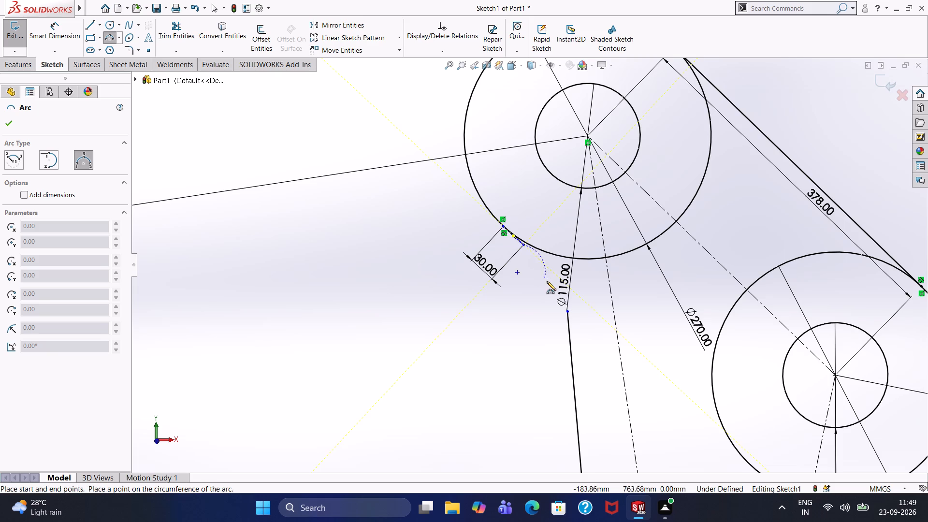
click(566, 312)
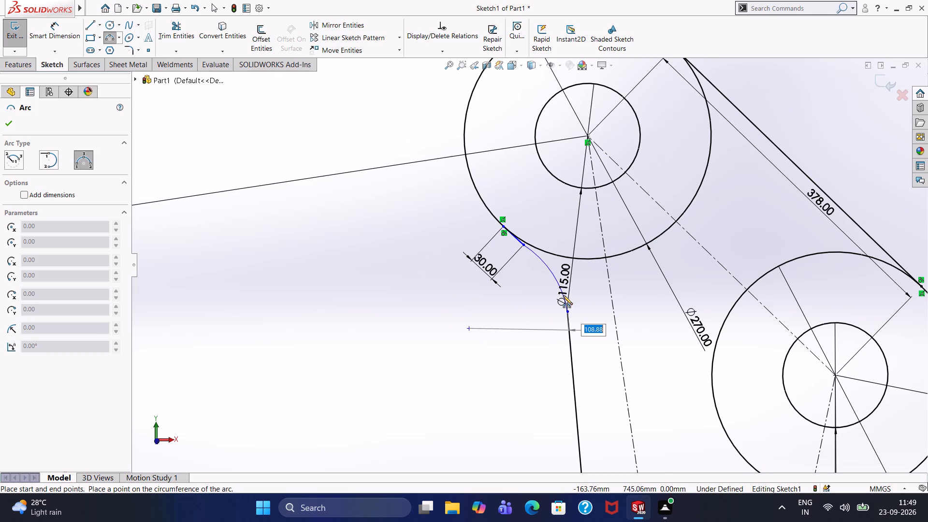
click(563, 295)
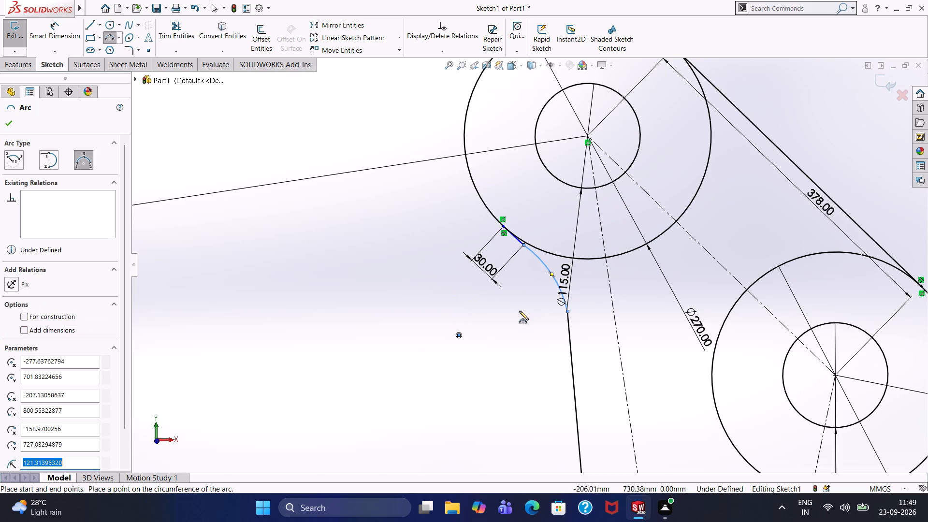
right_click(482, 308)
click(498, 318)
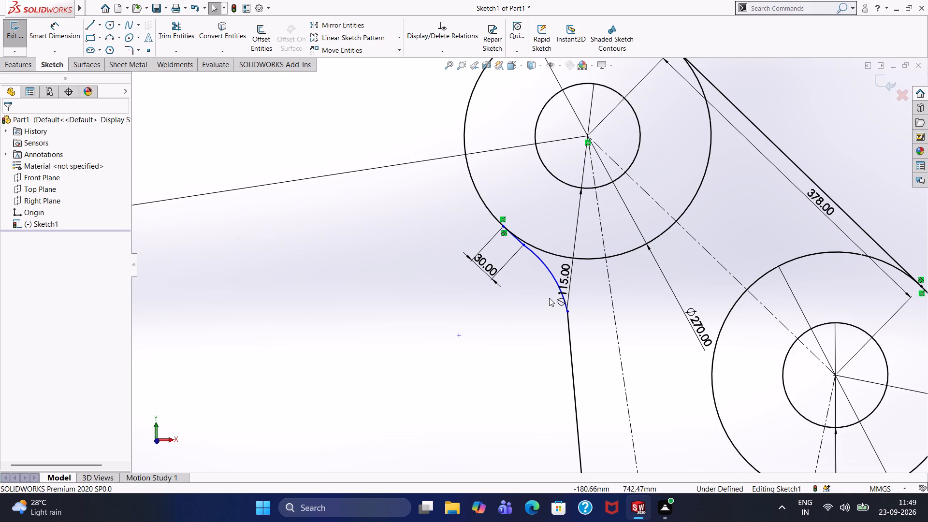
Dimension the new connecting arc's radius to 120 mm.
click(62, 29)
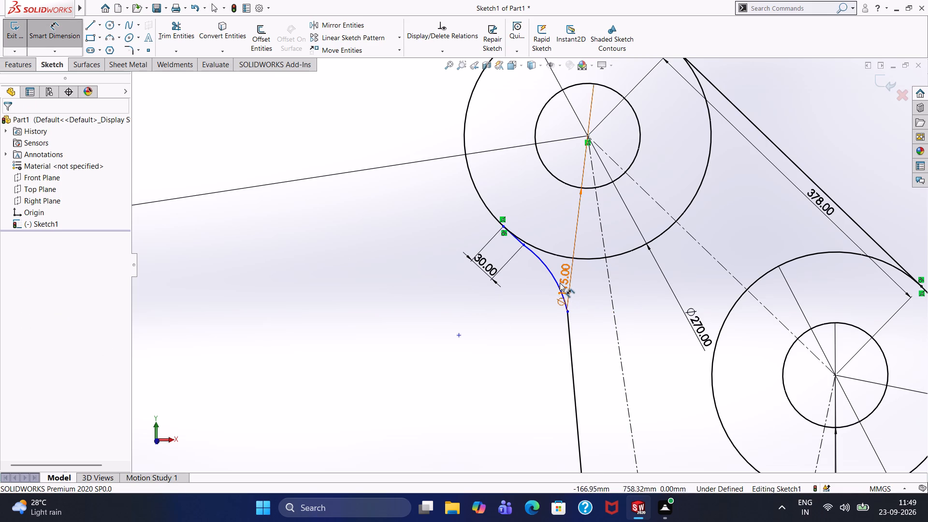
click(551, 276)
click(529, 298)
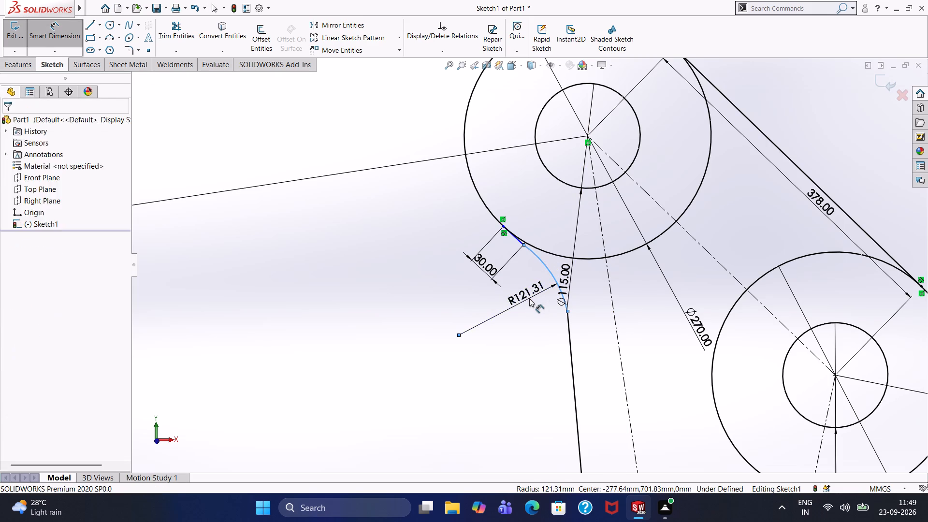
text(120)
key(Return)
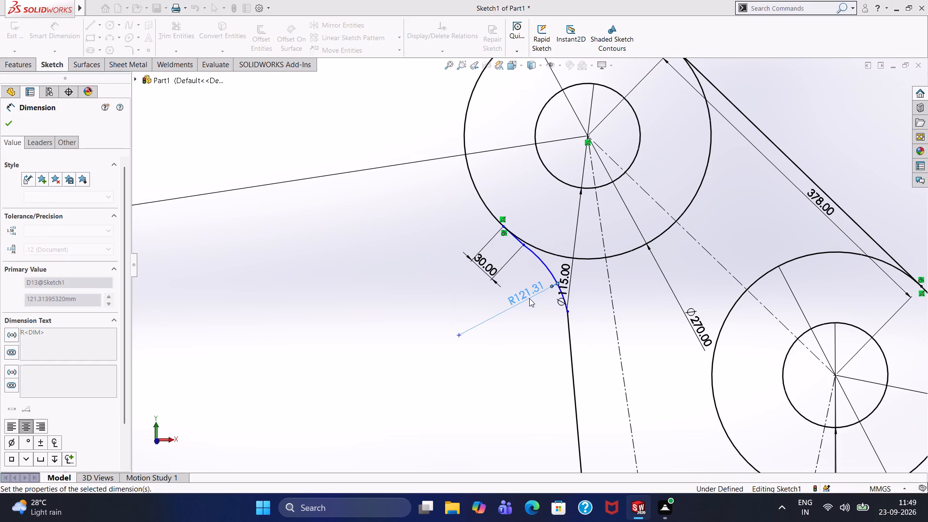
click(15, 123)
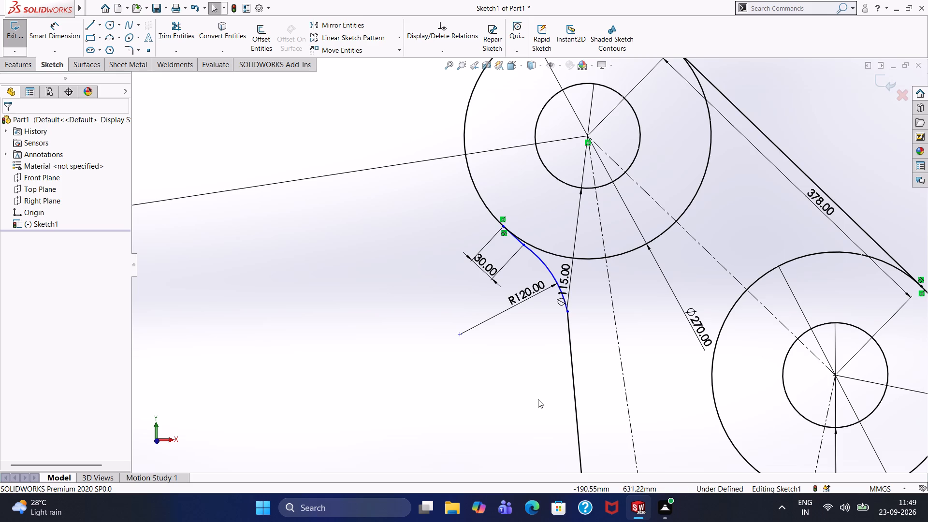
Make the connecting arc tangent to the long left side line.
click(570, 343)
ctrl+click(552, 275)
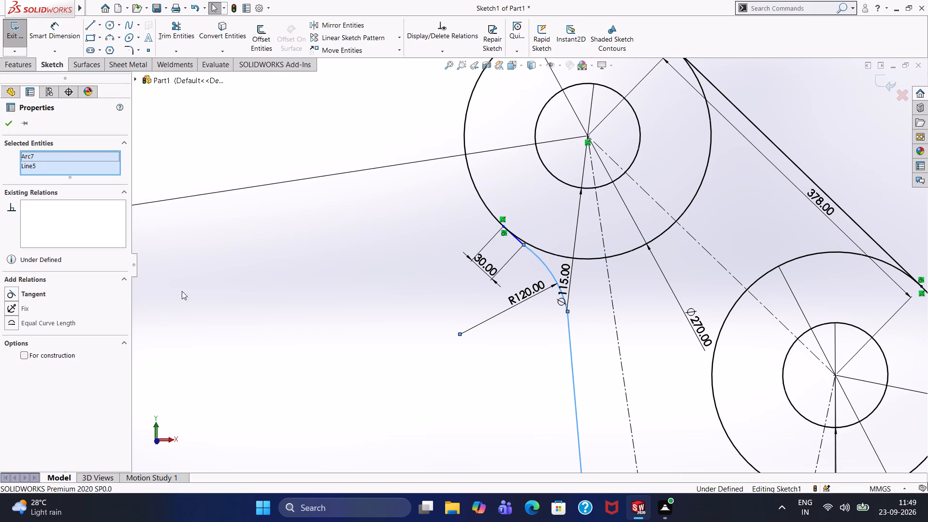
ctrl+click(30, 294)
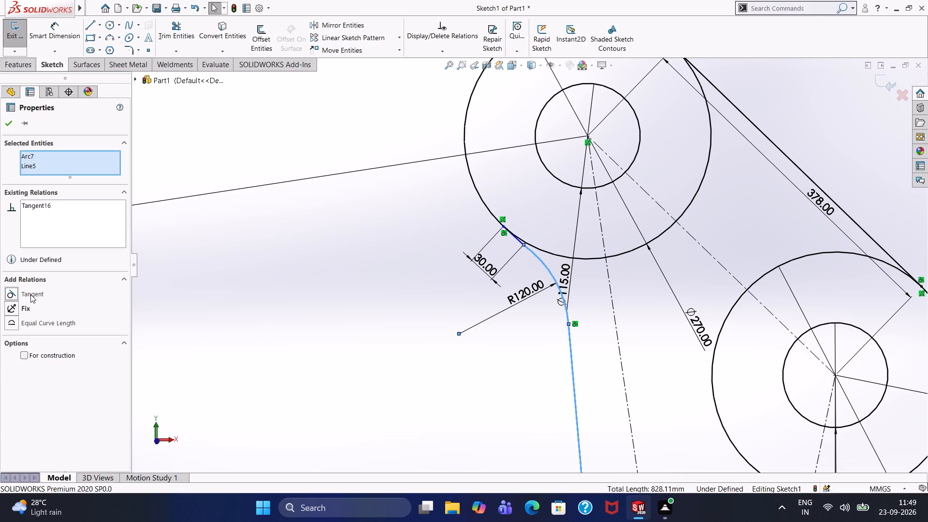
scroll(510, 267, up, 2)
scroll(519, 265, down, 1)
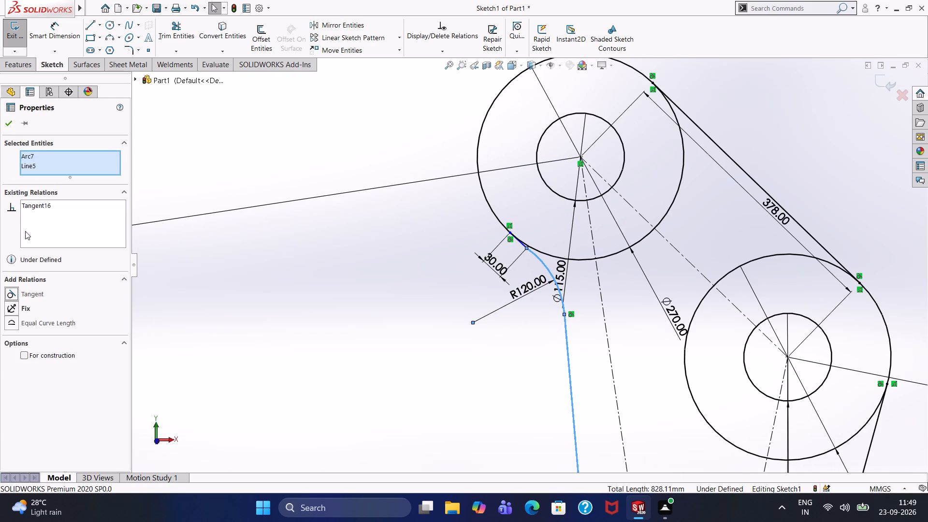
click(13, 119)
Make the connecting arc tangent to the 30 mm line on the uppermost 270 mm circle.
scroll(509, 336, down, 2)
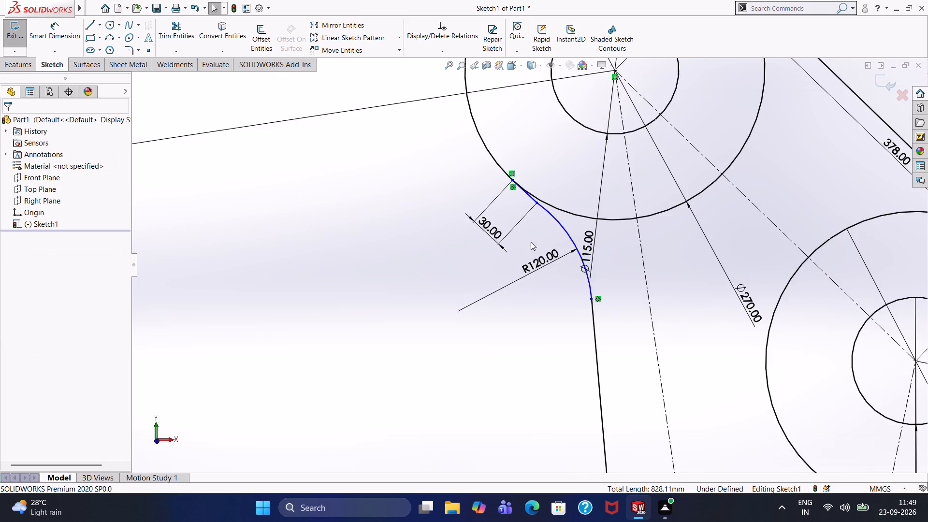
scroll(533, 233, up, 1)
scroll(533, 233, down, 5)
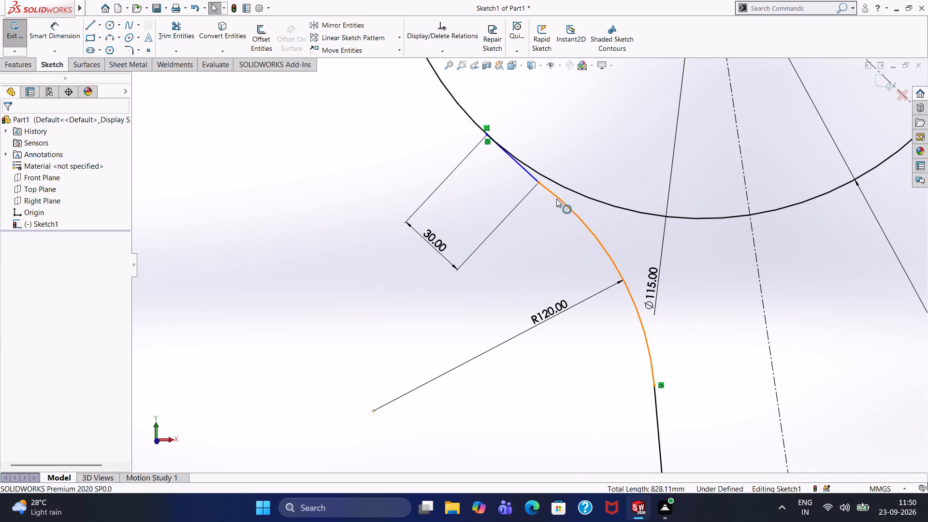
click(556, 199)
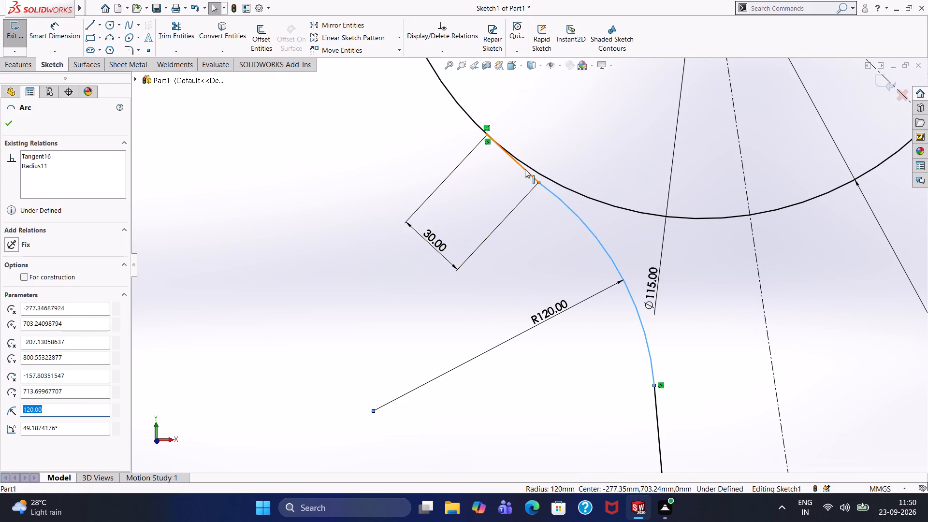
ctrl+click(525, 169)
ctrl+click(19, 293)
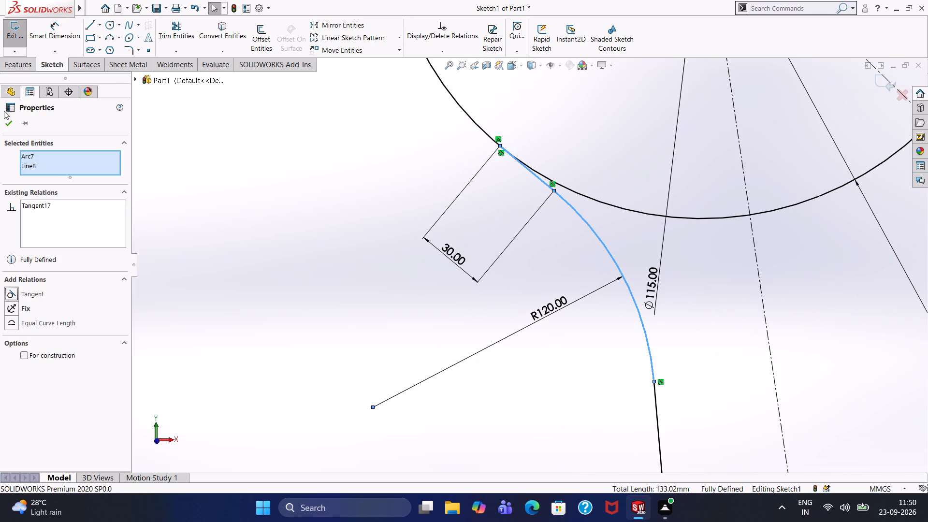
click(8, 126)
Examine the connecting arc's joints and the overall outline around the two 270 mm circles.
scroll(629, 392, down, 2)
scroll(645, 403, up, 1)
scroll(677, 415, down, 1)
scroll(677, 415, up, 1)
scroll(677, 415, down, 1)
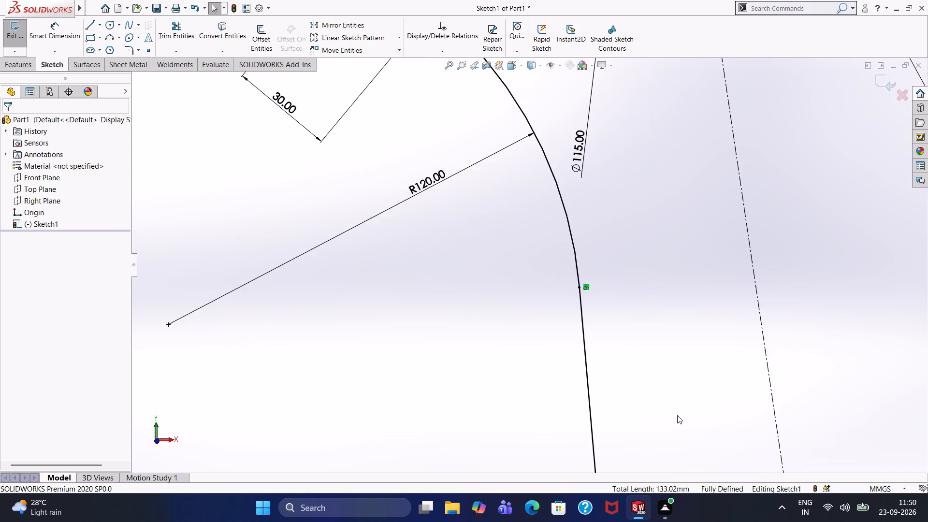
scroll(681, 416, up, 1)
scroll(682, 416, down, 1)
scroll(682, 416, up, 1)
scroll(682, 416, down, 1)
scroll(682, 416, up, 11)
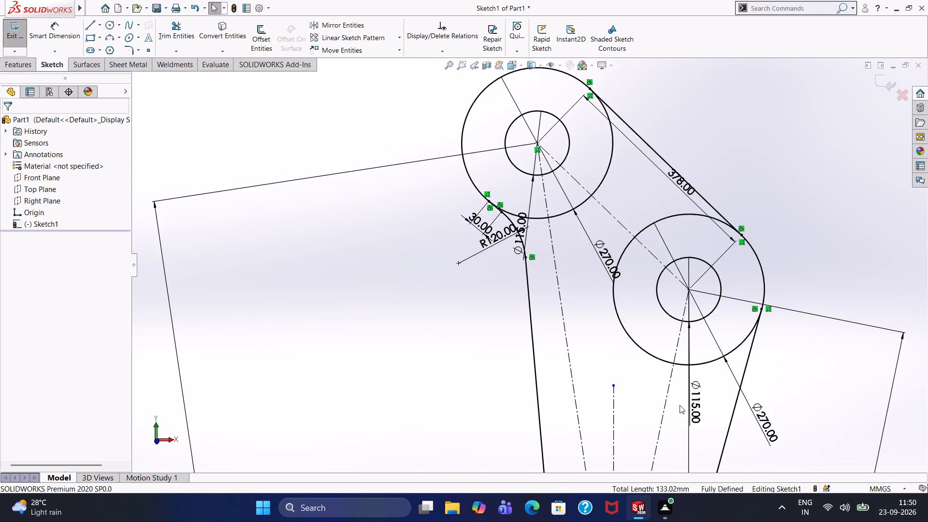
scroll(679, 401, down, 1)
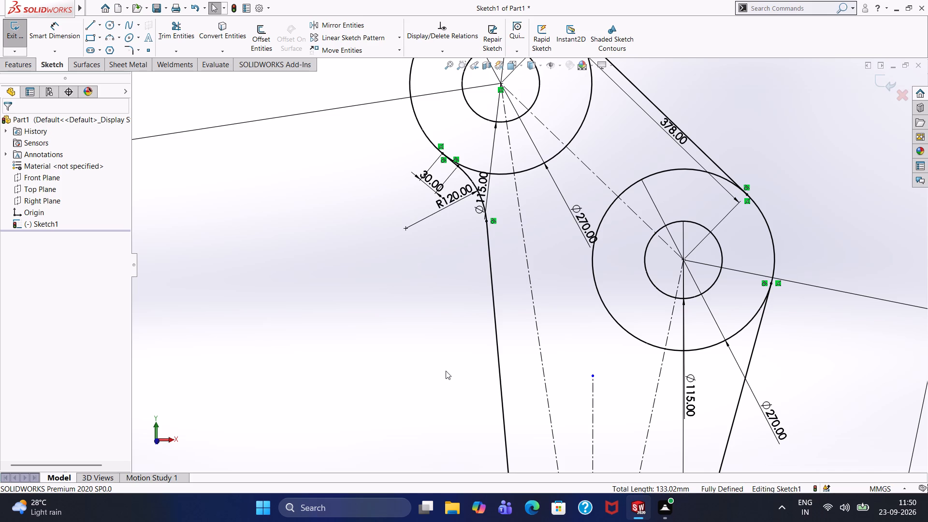
scroll(446, 371, up, 3)
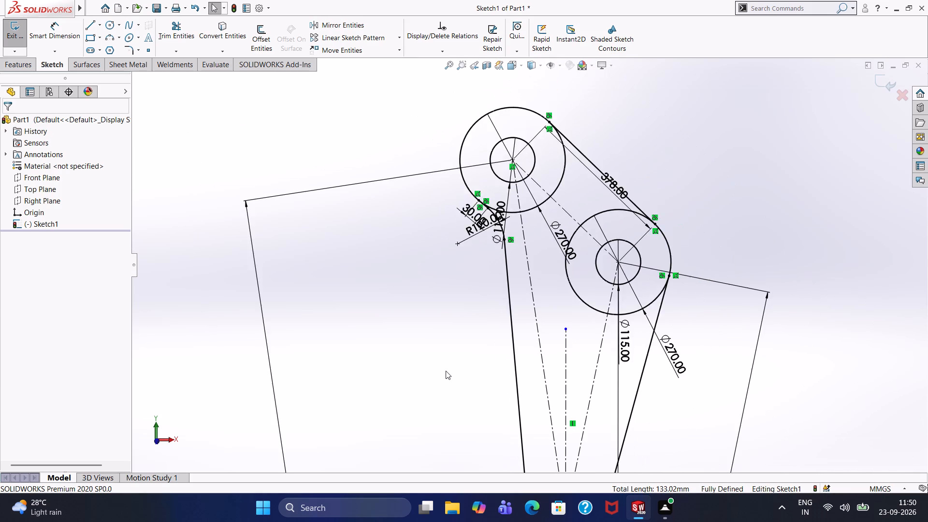
scroll(446, 371, down, 2)
scroll(484, 380, down, 1)
scroll(654, 304, up, 3)
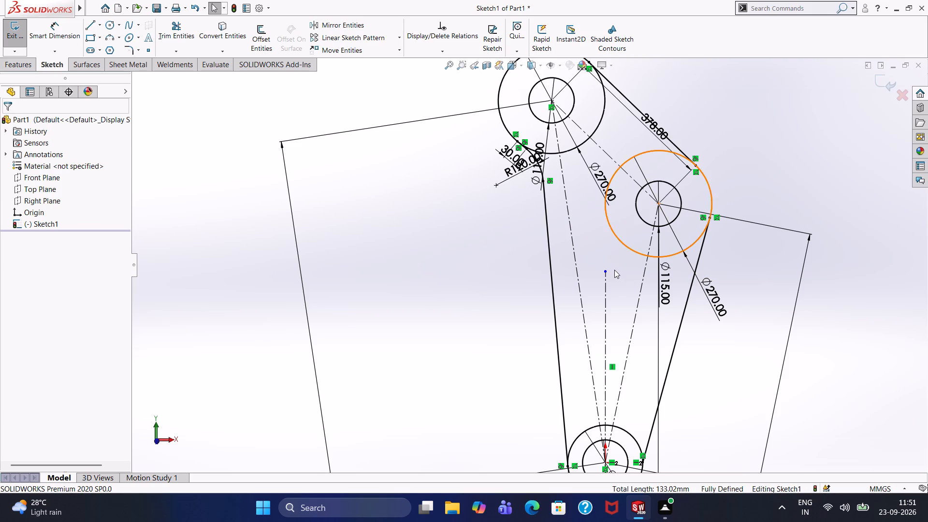
Stretch the vertical centerline's free upper end to the left side of the lower 270 mm circle, level with its center.
drag(607, 272, 599, 204)
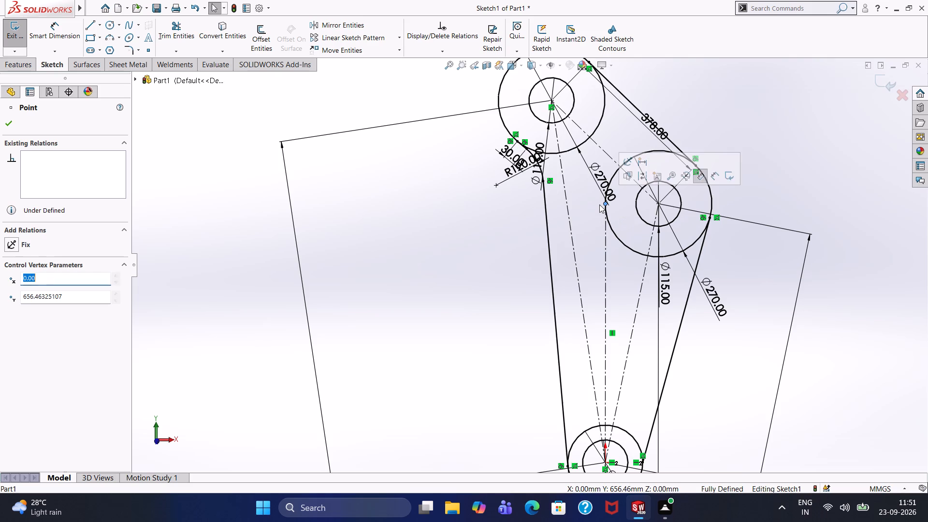
click(644, 179)
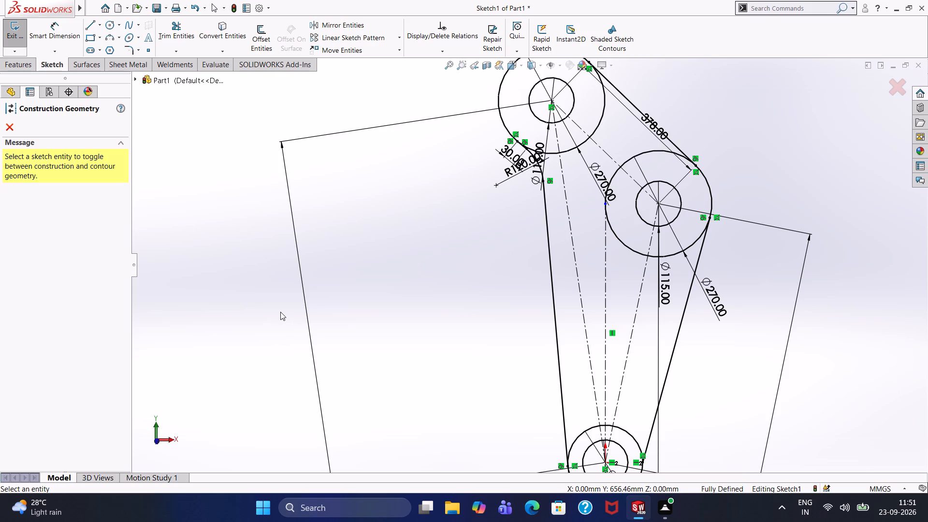
key(Escape)
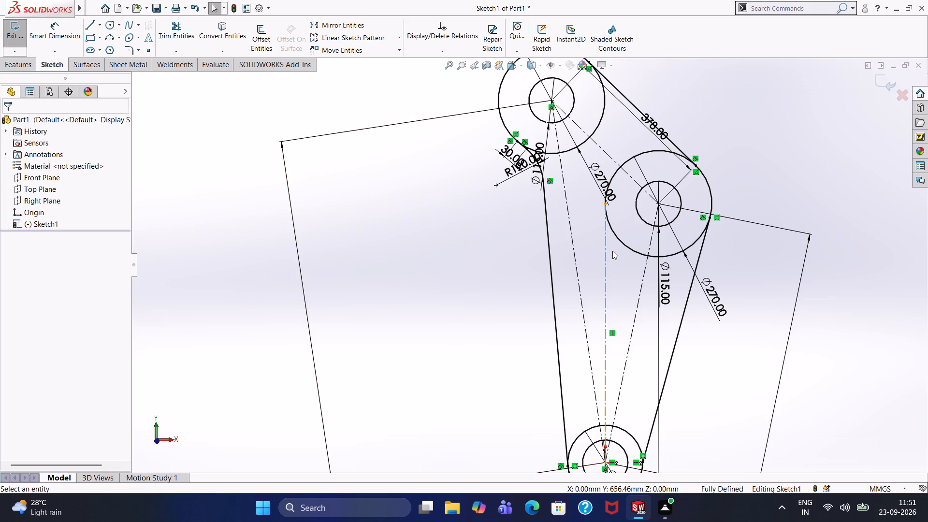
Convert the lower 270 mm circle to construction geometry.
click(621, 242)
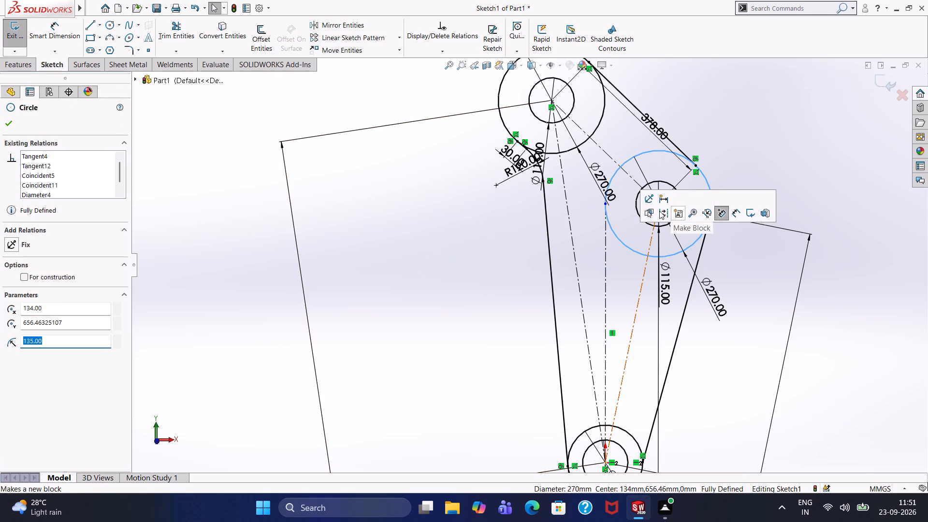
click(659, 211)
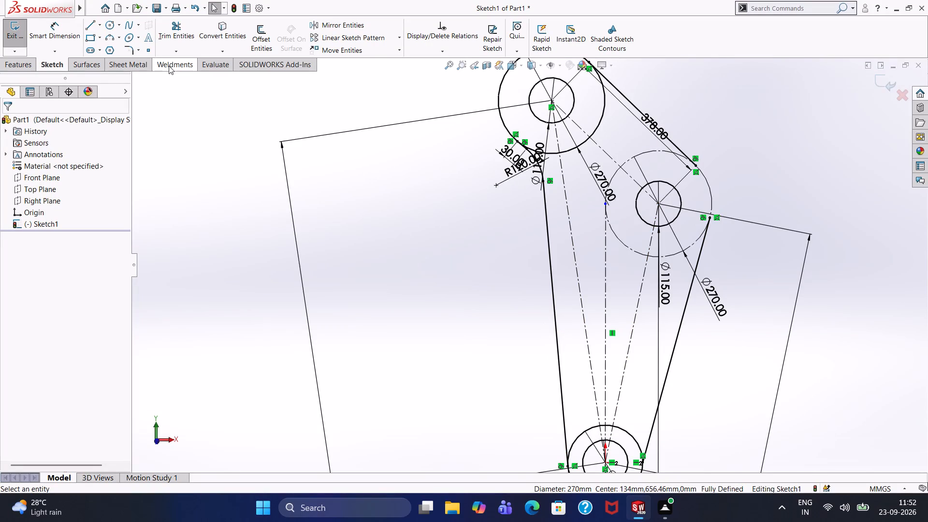
Power trim the inner lower-right part of the uppermost 270 mm circle between its outer tangent line and the 30 mm line.
click(165, 33)
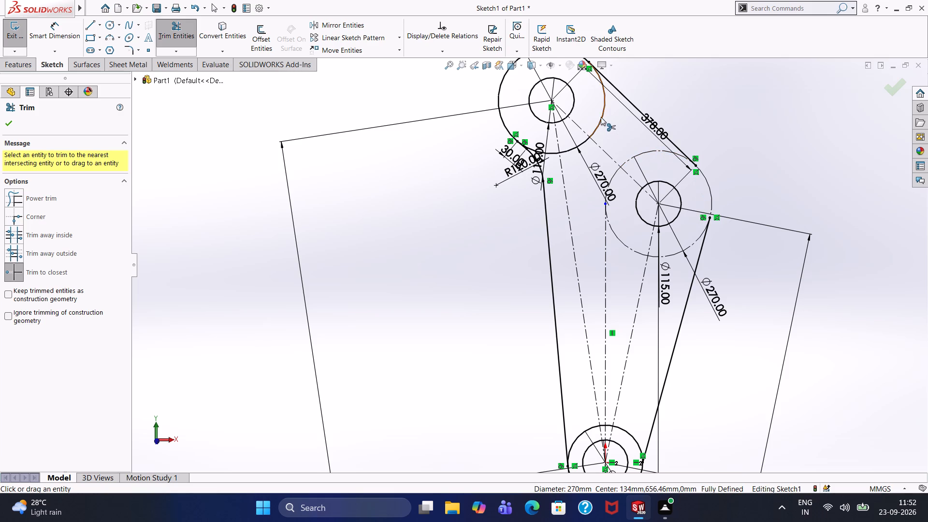
drag(591, 109, 608, 132)
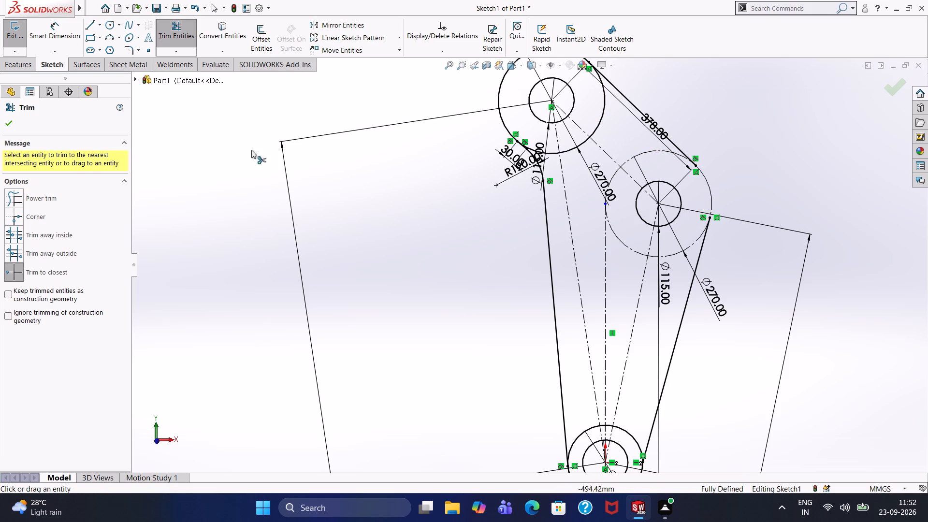
click(43, 199)
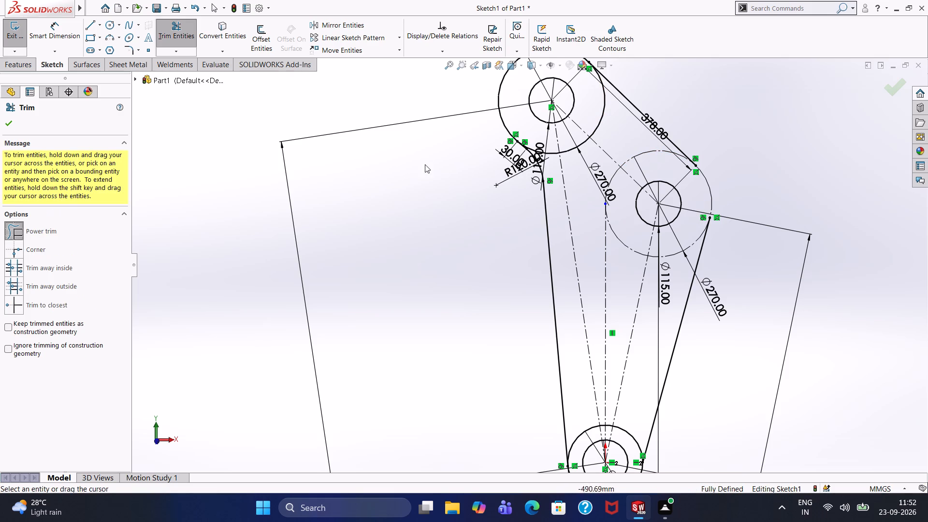
drag(623, 139, 587, 124)
drag(586, 153, 580, 143)
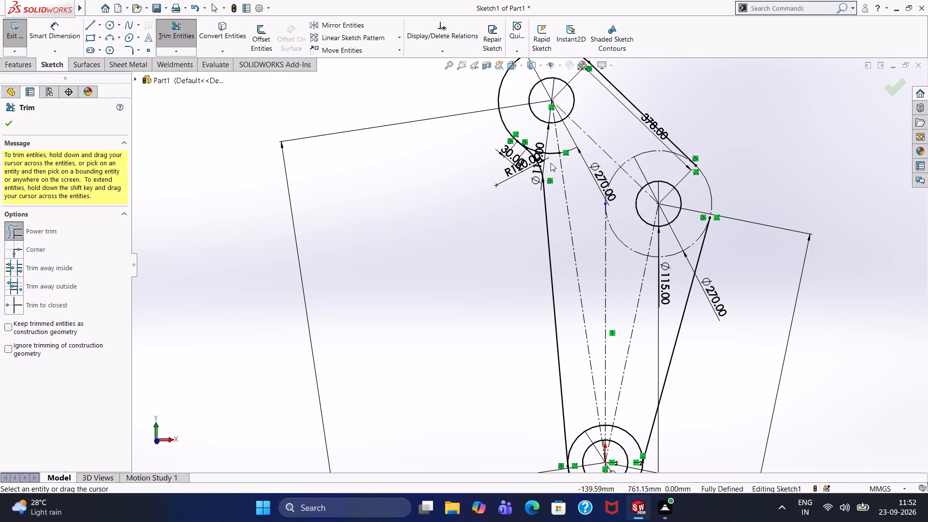
drag(549, 165, 551, 151)
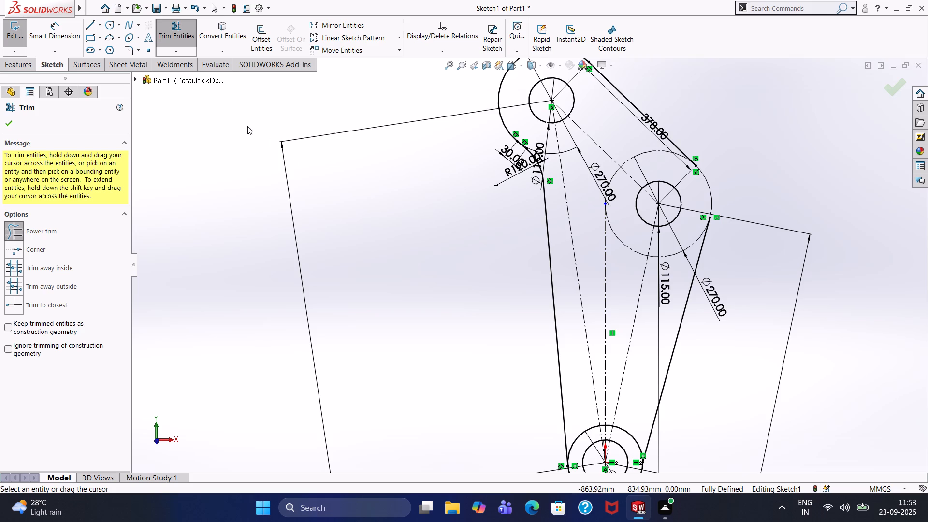
click(5, 126)
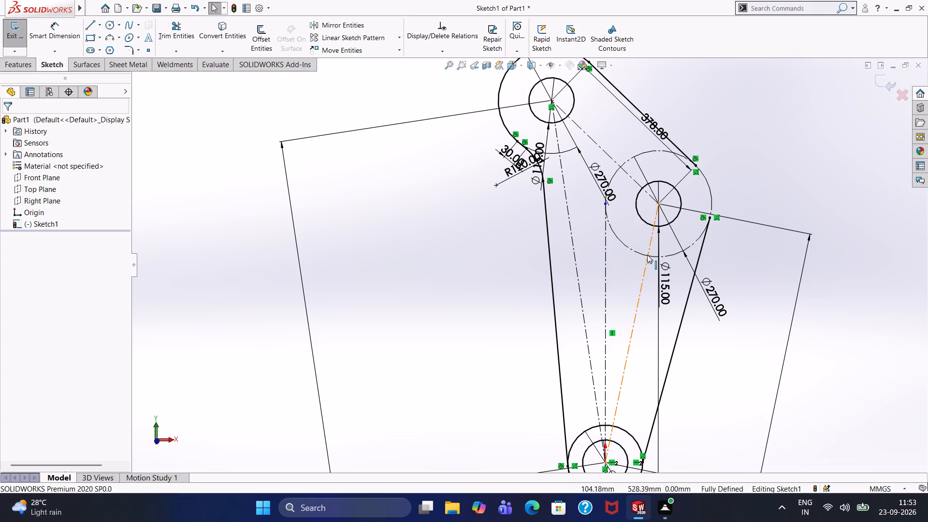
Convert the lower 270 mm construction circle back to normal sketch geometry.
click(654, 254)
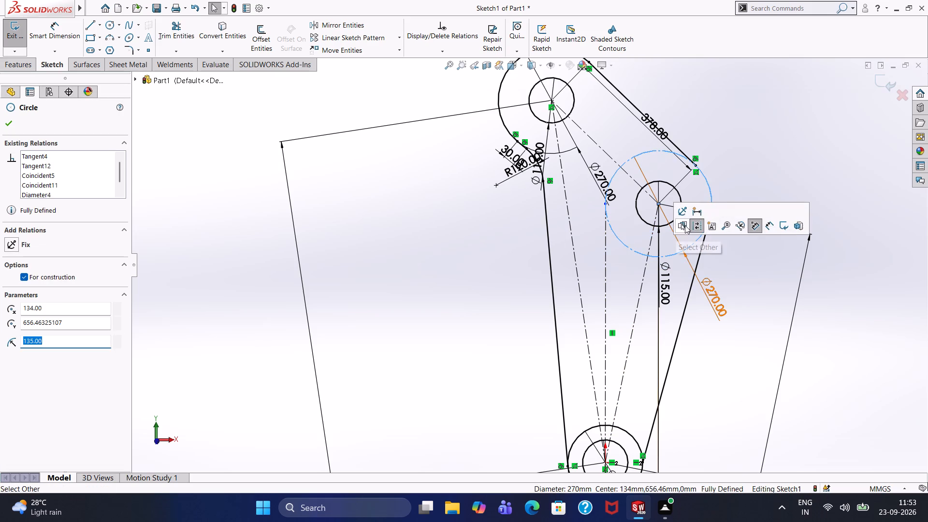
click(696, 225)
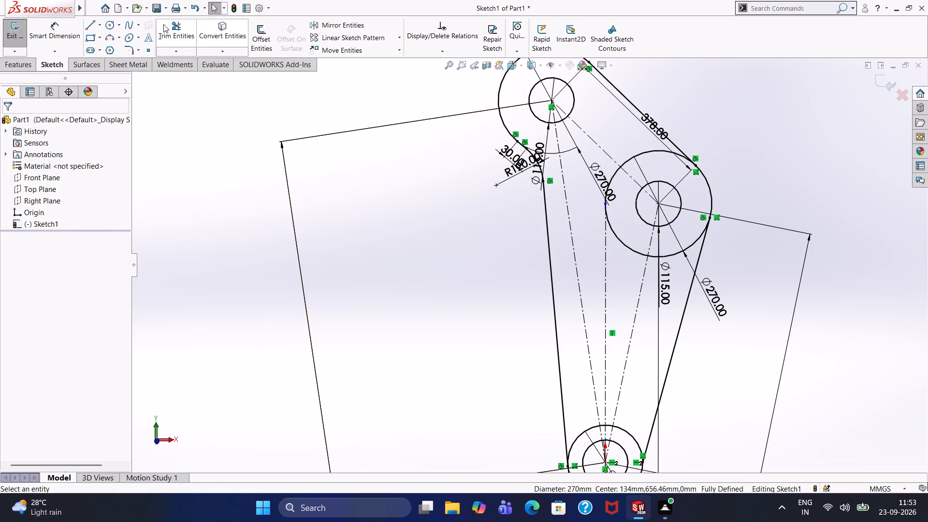
Power trim the inner portion of the lower 270 mm circle between its two outer tangent lines, segment by segment.
click(163, 24)
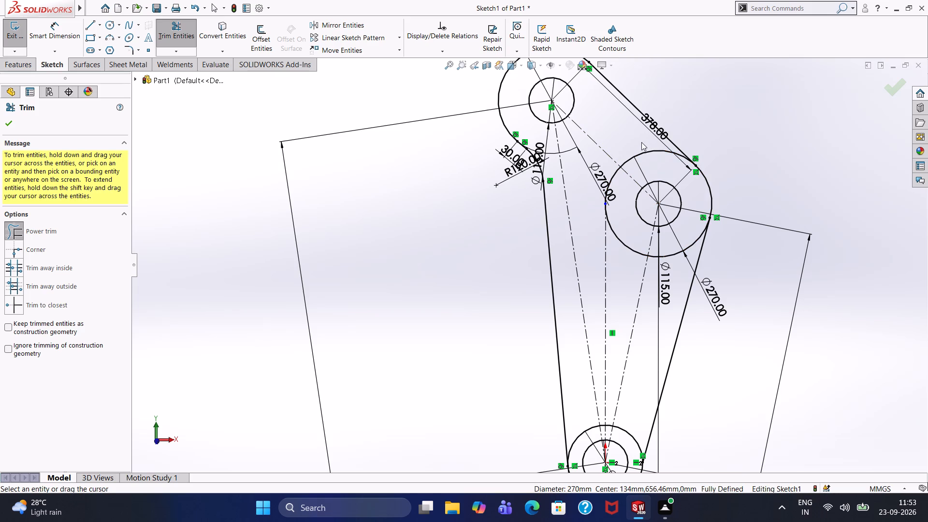
drag(641, 142, 657, 156)
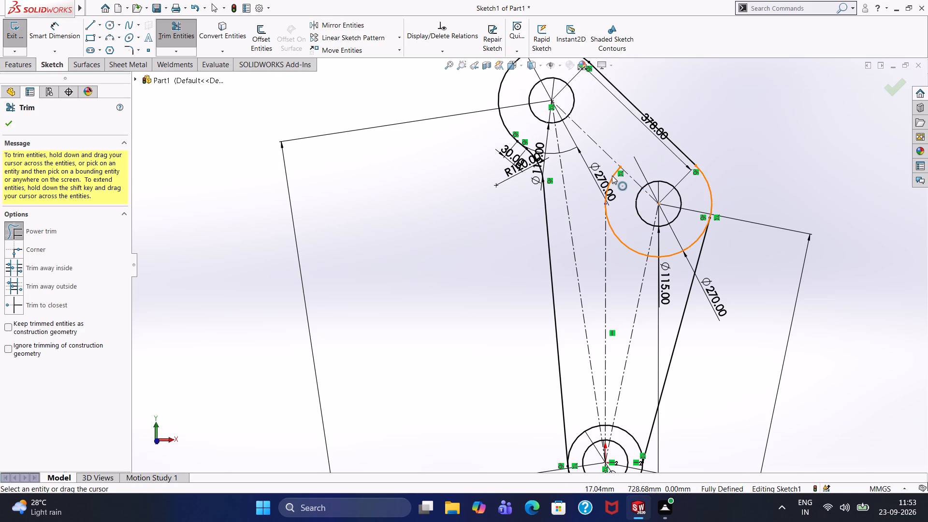
scroll(612, 175, up, 3)
scroll(602, 252, down, 4)
scroll(586, 238, up, 1)
scroll(586, 238, down, 1)
scroll(586, 238, up, 1)
scroll(586, 238, down, 4)
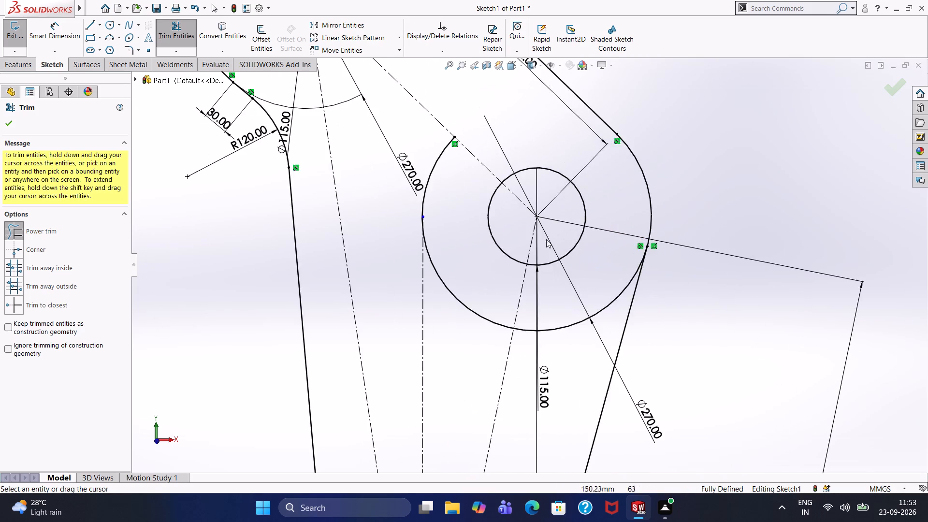
scroll(532, 242, down, 3)
drag(339, 93, 366, 122)
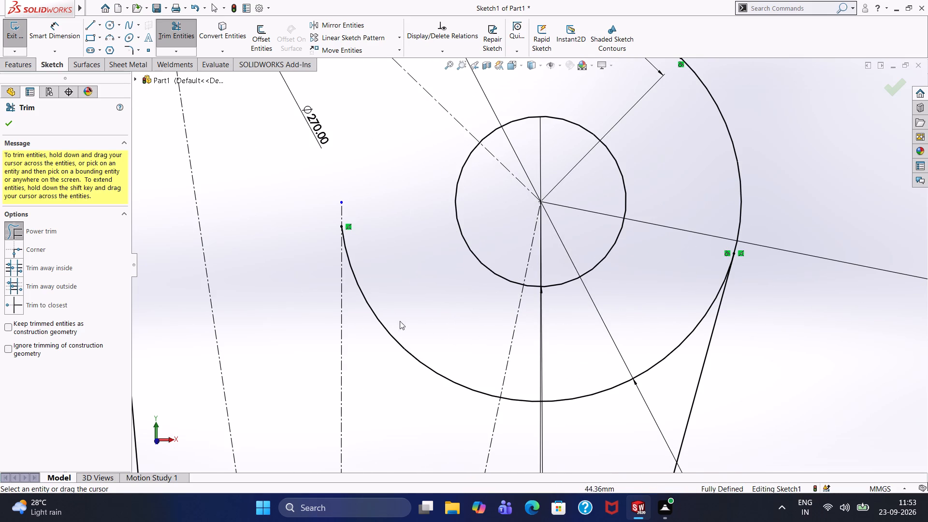
drag(399, 386, 436, 341)
drag(519, 428, 518, 406)
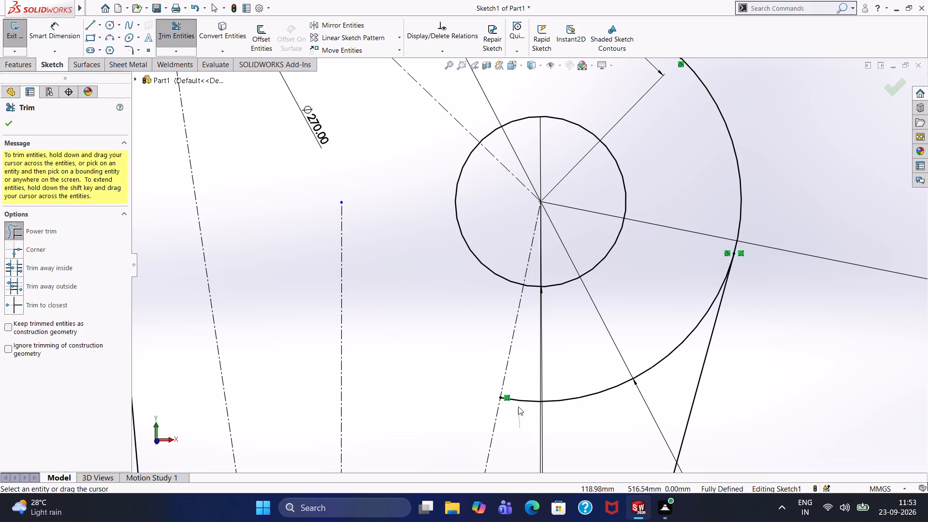
drag(518, 406, 517, 392)
scroll(689, 425, down, 2)
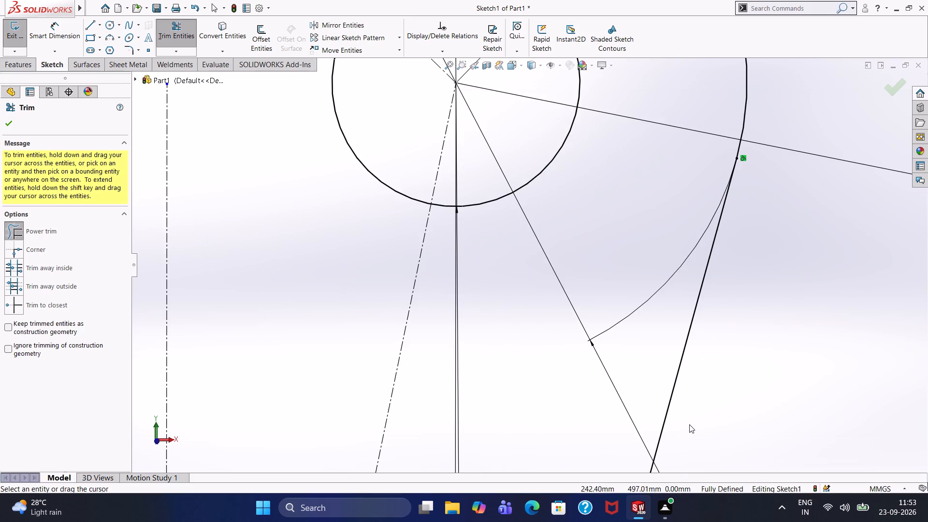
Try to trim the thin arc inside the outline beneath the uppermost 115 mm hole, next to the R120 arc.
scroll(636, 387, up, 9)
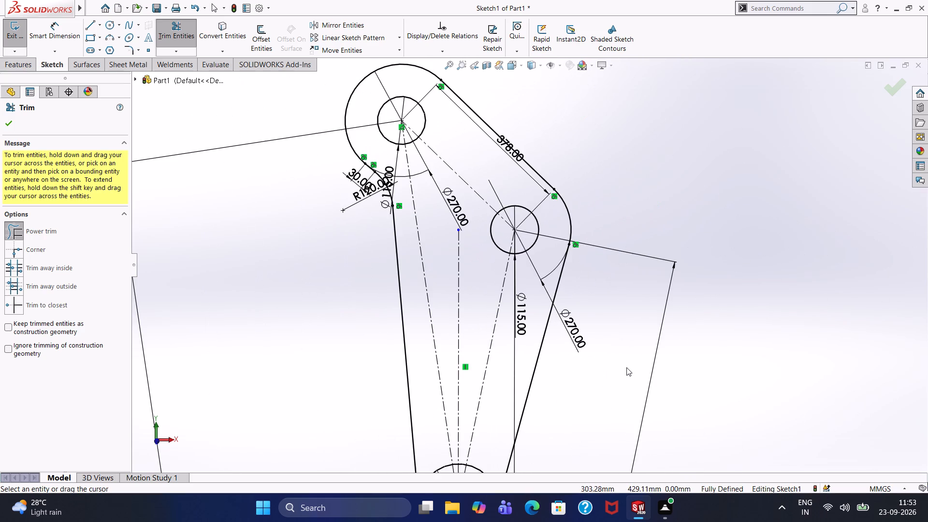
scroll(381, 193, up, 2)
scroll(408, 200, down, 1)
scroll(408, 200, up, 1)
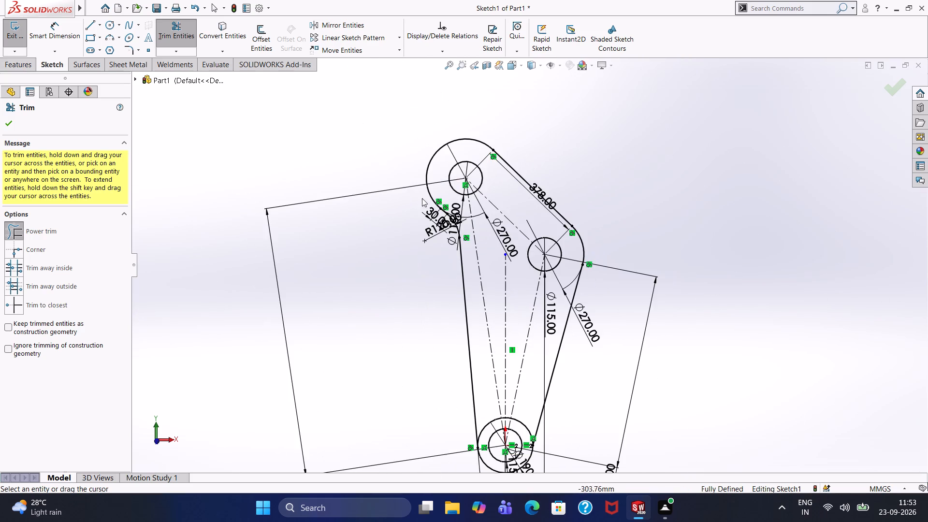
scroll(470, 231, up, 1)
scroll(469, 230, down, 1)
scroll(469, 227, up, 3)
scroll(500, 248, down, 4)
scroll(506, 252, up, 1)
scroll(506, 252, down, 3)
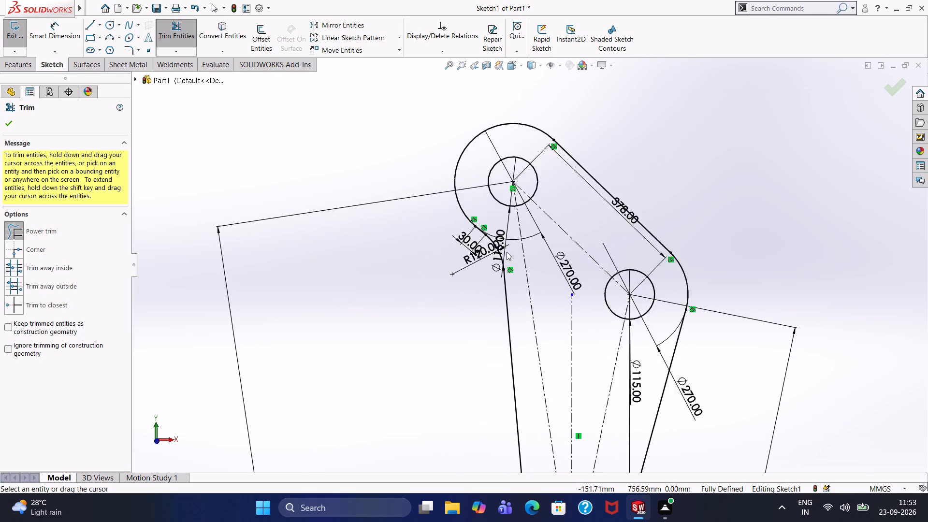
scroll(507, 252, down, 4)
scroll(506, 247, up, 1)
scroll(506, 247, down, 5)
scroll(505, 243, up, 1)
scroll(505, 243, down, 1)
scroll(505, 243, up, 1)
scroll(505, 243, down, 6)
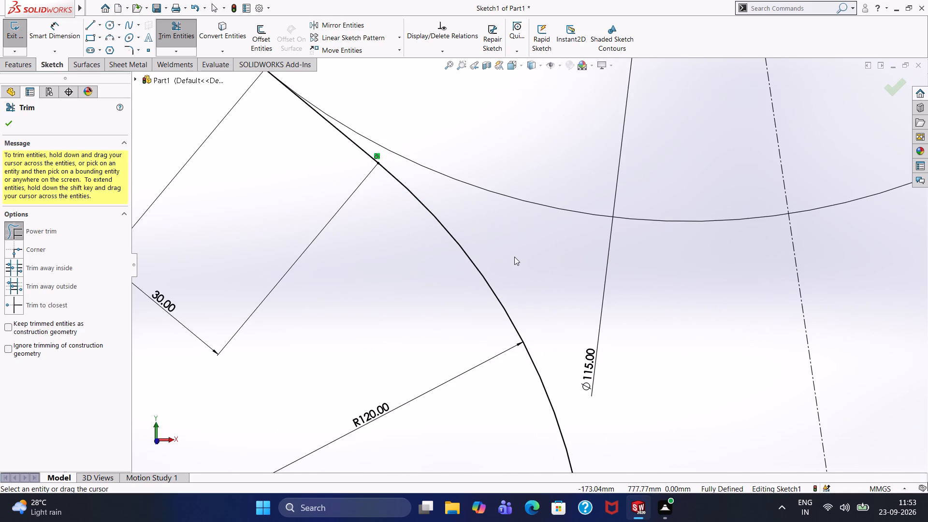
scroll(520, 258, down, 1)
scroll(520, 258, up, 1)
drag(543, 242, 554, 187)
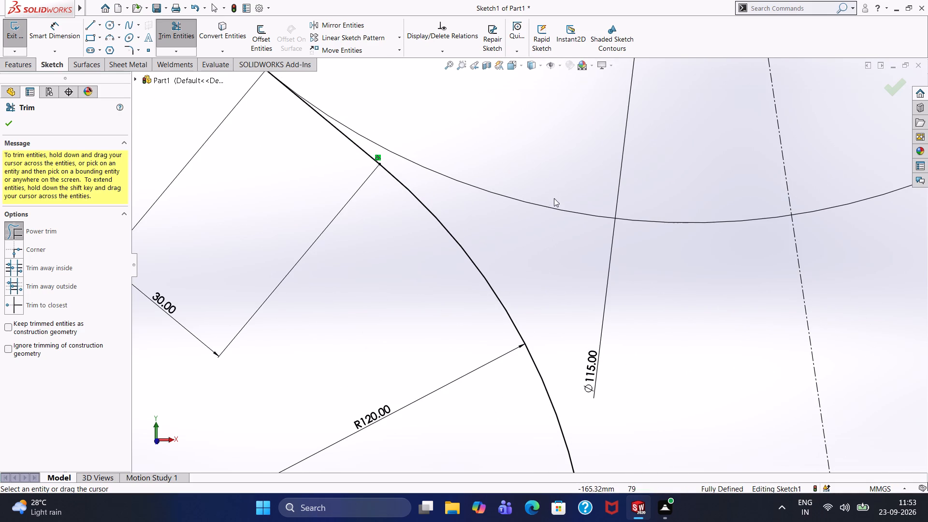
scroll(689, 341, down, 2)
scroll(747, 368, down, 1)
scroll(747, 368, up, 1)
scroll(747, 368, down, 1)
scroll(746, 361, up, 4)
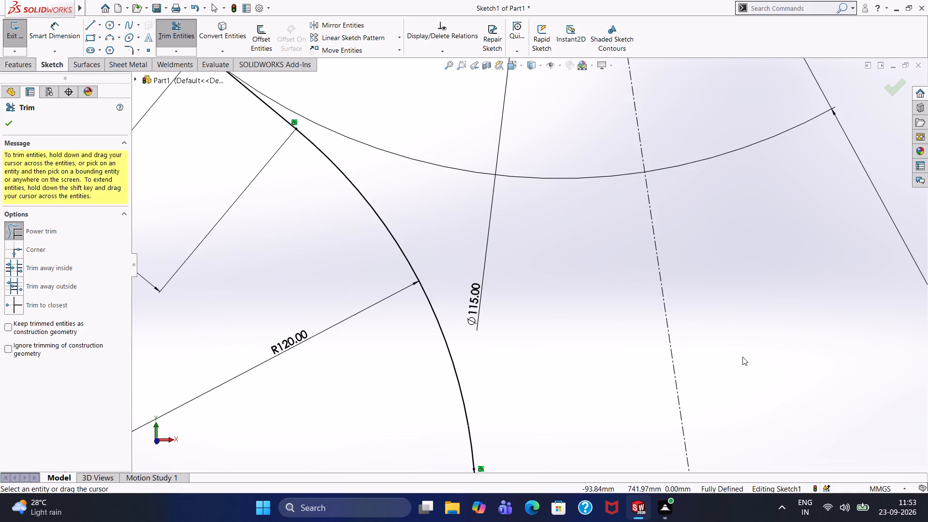
Power trim the upper inner part of the 190 mm circle at the origin between the two long tangent side lines.
scroll(742, 357, up, 1)
scroll(742, 357, down, 1)
scroll(742, 357, up, 1)
scroll(742, 356, down, 1)
scroll(742, 356, up, 1)
scroll(742, 356, down, 1)
scroll(742, 356, up, 11)
scroll(742, 354, down, 1)
scroll(742, 354, up, 1)
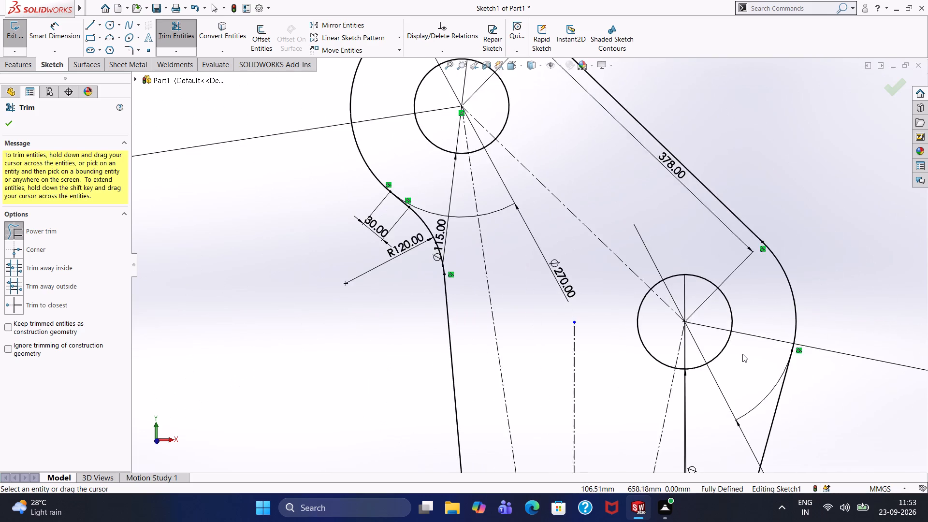
scroll(740, 366, down, 1)
scroll(740, 366, up, 5)
scroll(745, 372, down, 1)
scroll(760, 388, up, 1)
scroll(760, 386, down, 1)
scroll(760, 383, up, 1)
scroll(759, 383, down, 1)
scroll(759, 383, up, 2)
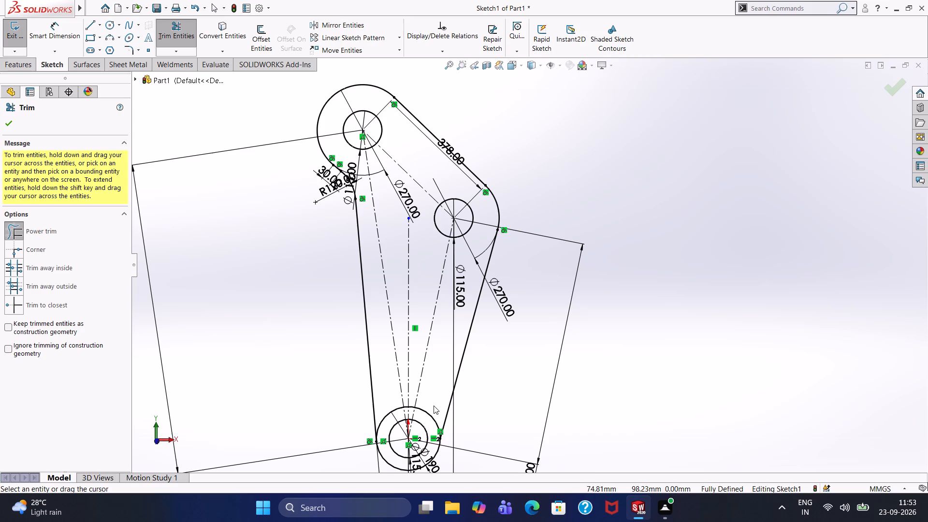
drag(441, 400, 430, 420)
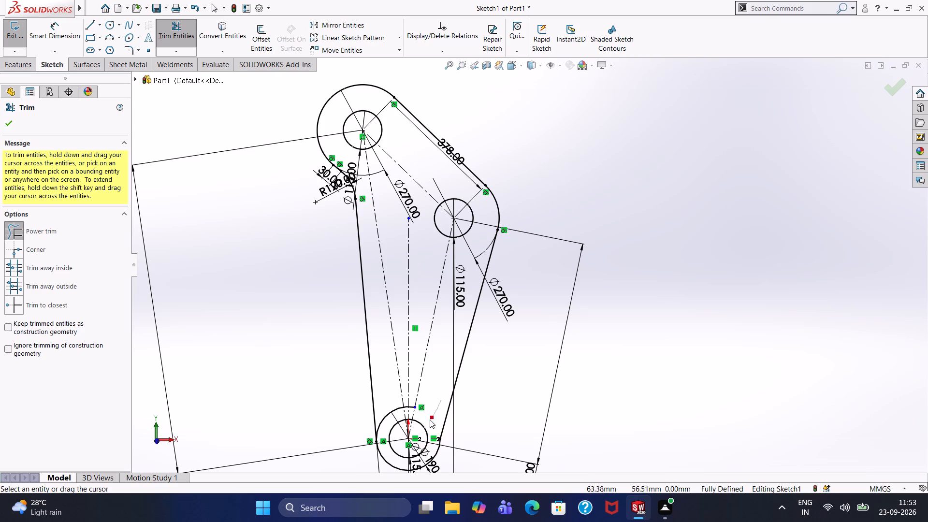
drag(430, 420, 429, 420)
drag(388, 401, 394, 410)
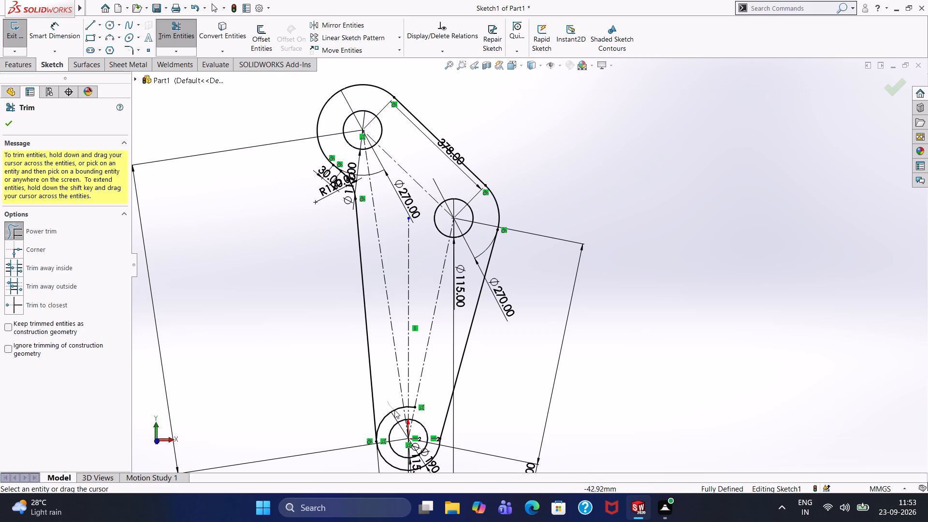
drag(394, 410, 395, 411)
scroll(405, 409, up, 1)
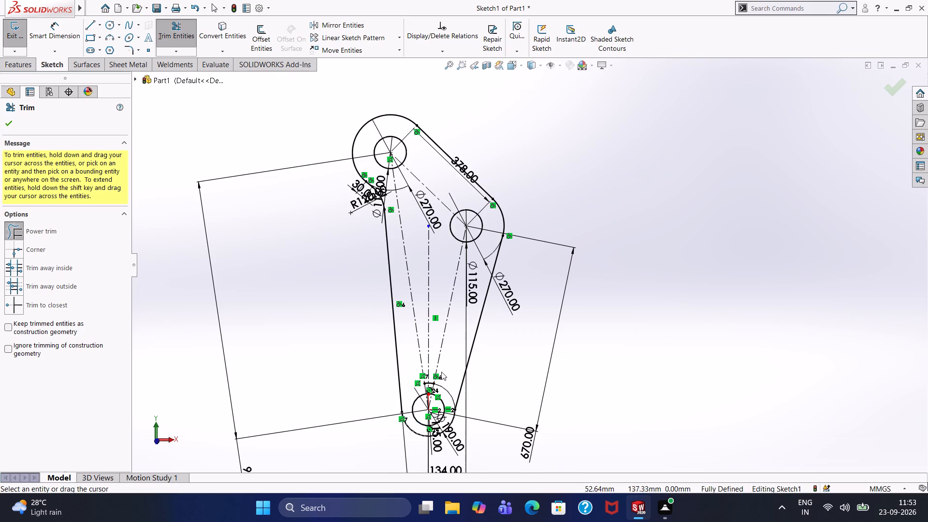
scroll(429, 378, down, 3)
scroll(425, 387, up, 1)
scroll(449, 374, down, 1)
scroll(452, 374, up, 1)
scroll(454, 374, down, 2)
scroll(507, 344, down, 3)
scroll(522, 270, down, 2)
scroll(520, 268, up, 1)
scroll(516, 265, down, 1)
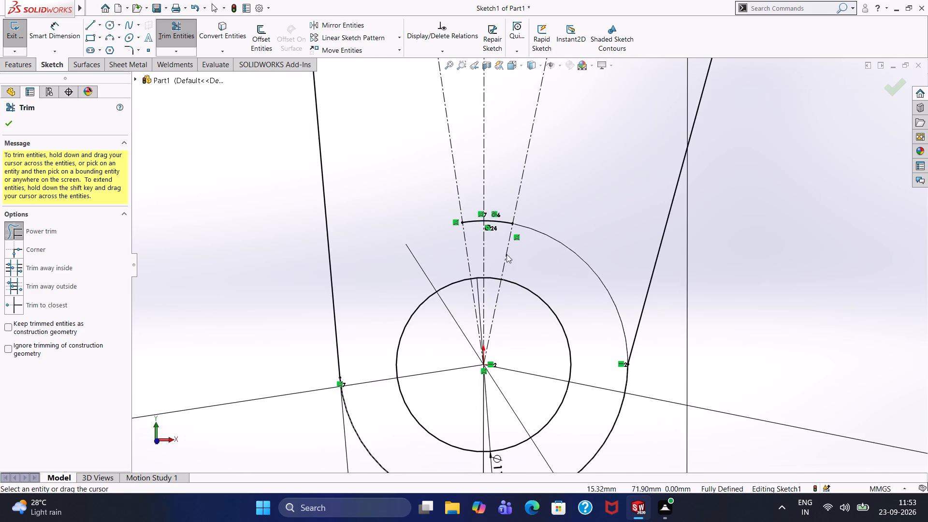
scroll(504, 251, down, 7)
drag(508, 153, 509, 198)
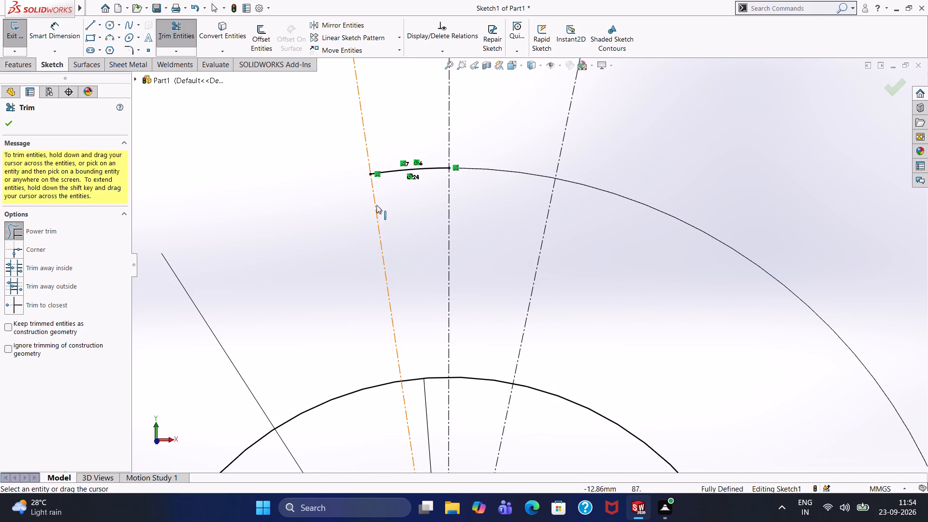
drag(425, 142, 432, 200)
Extrude the closed outline with its three holes as a Mid Plane boss 300 mm deep.
scroll(439, 319, up, 6)
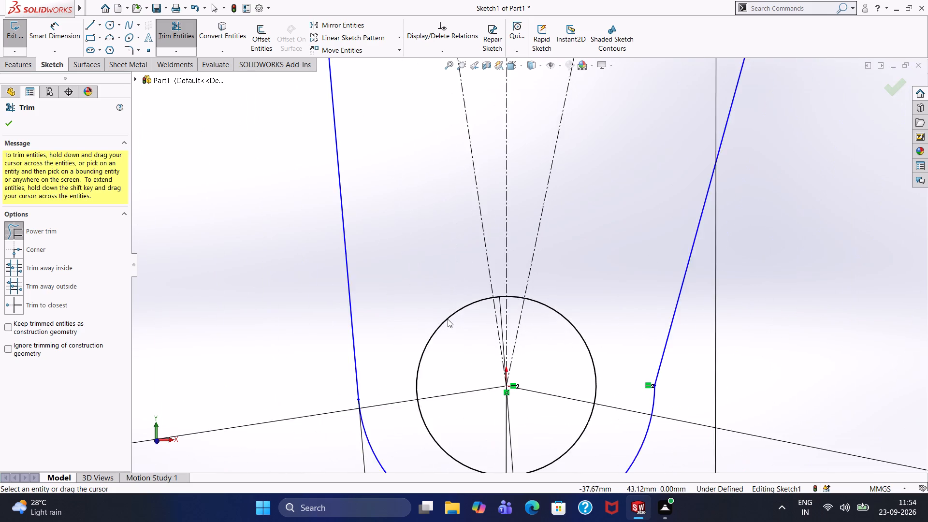
scroll(448, 319, up, 2)
scroll(448, 319, down, 1)
scroll(448, 319, up, 1)
scroll(489, 315, up, 5)
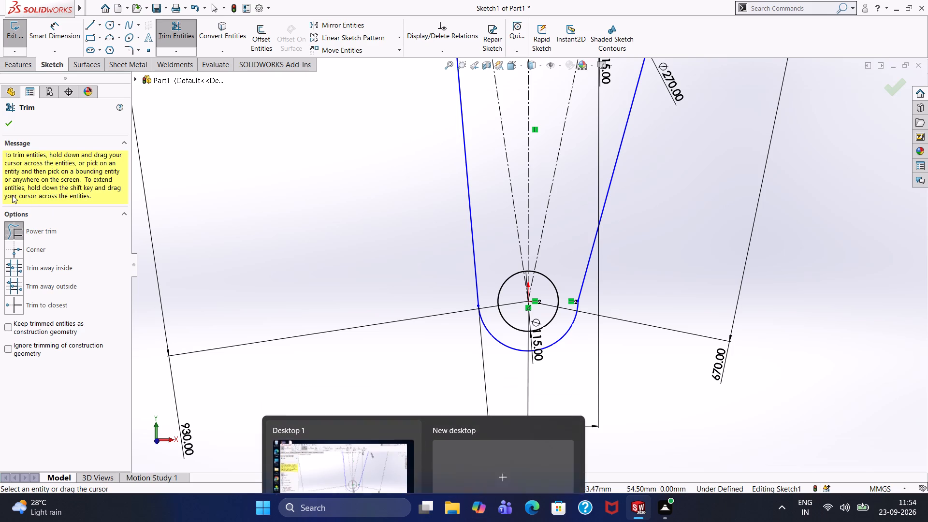
click(21, 67)
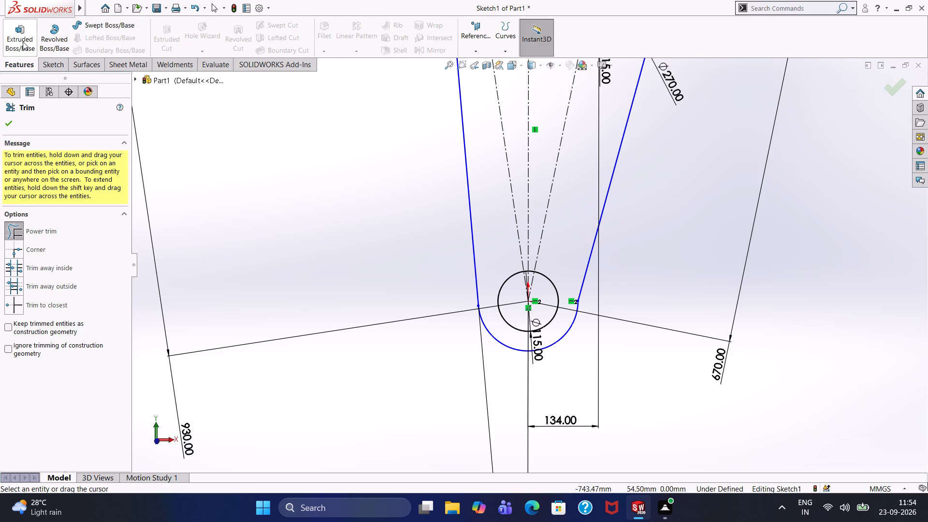
click(23, 42)
click(60, 191)
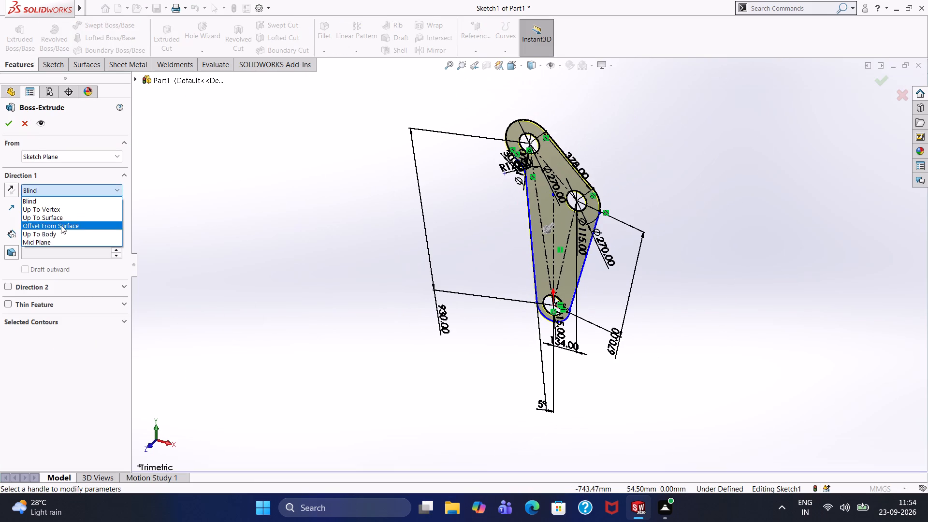
click(60, 243)
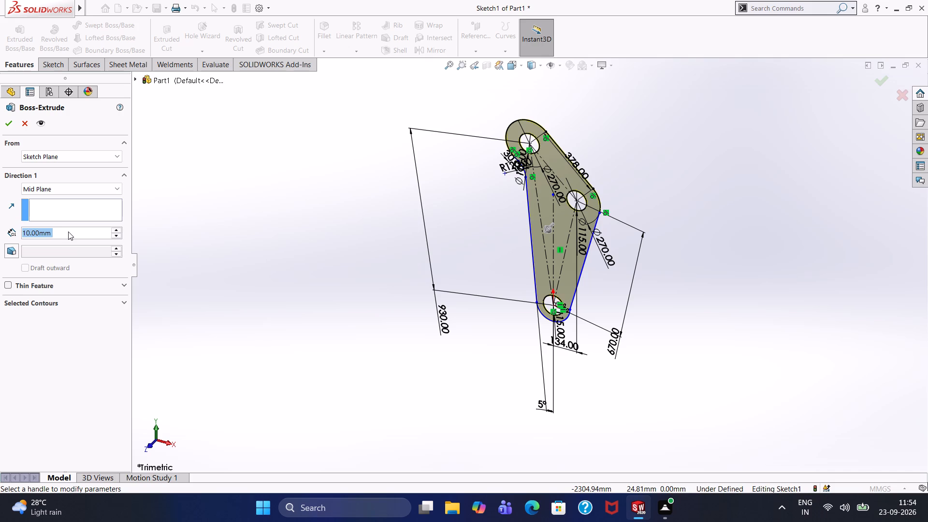
text(300)
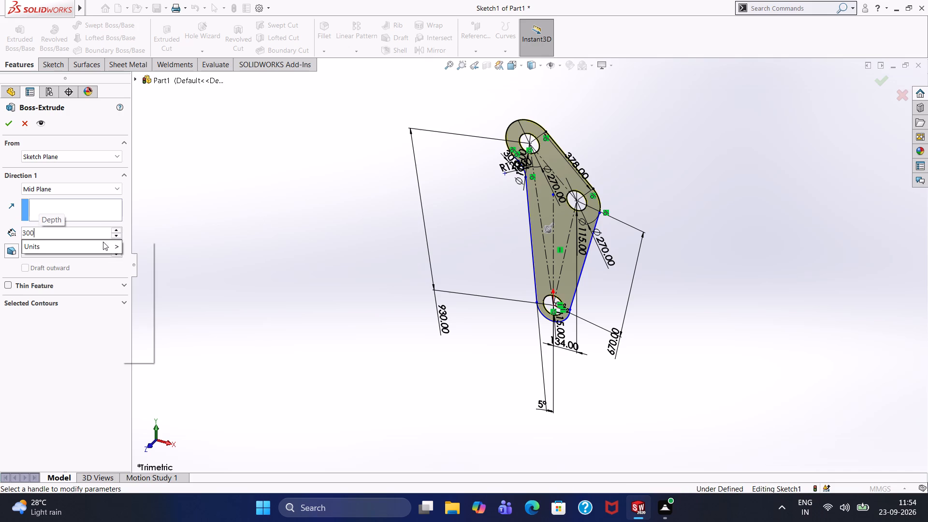
click(145, 346)
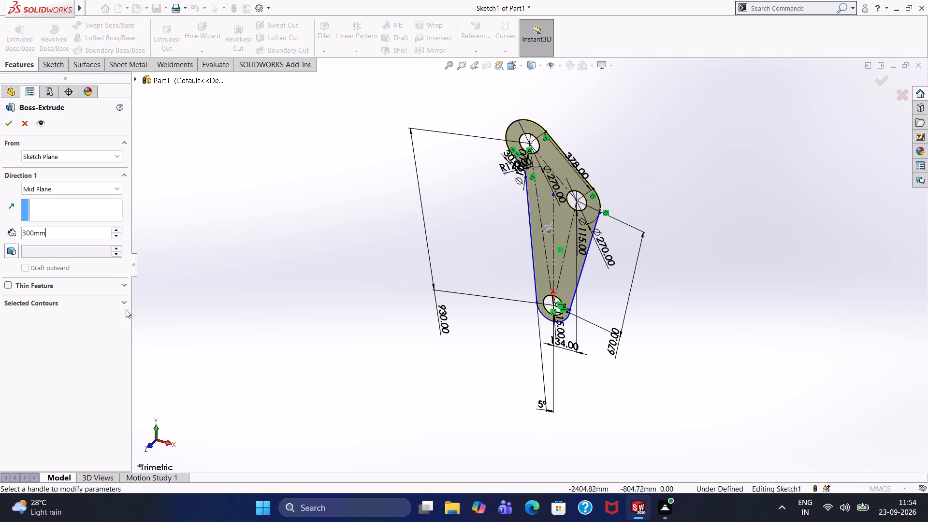
click(3, 125)
click(298, 215)
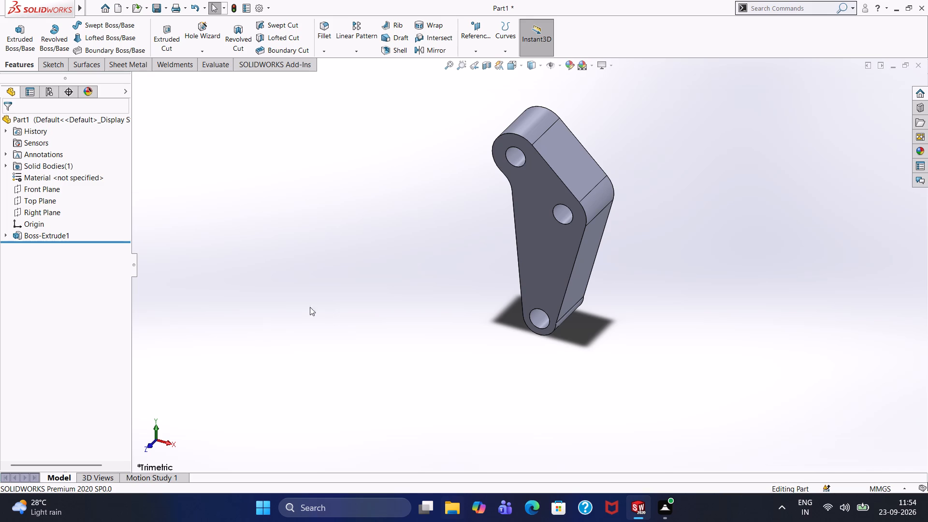
On the Right Plane, viewed normal to it, sketch a vertical line about 574 mm long along the body's back edge, starting below its bottom.
click(52, 216)
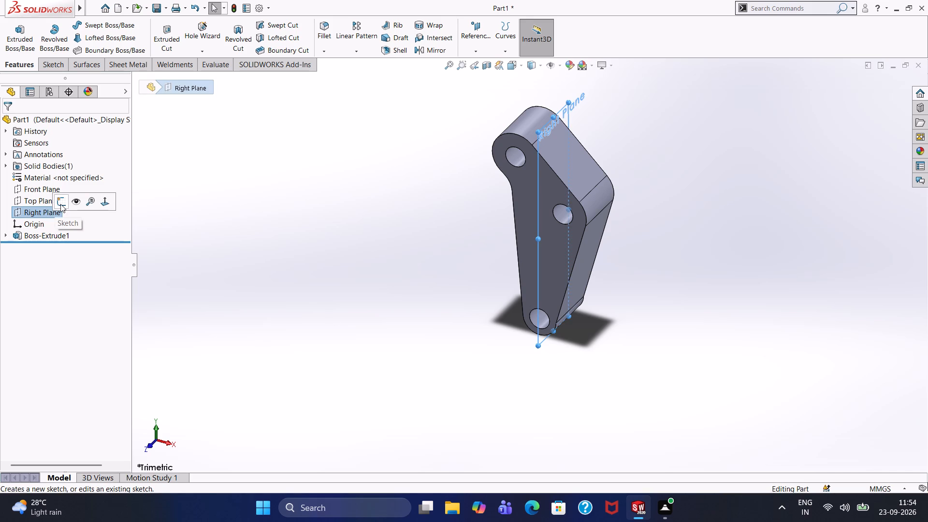
click(104, 200)
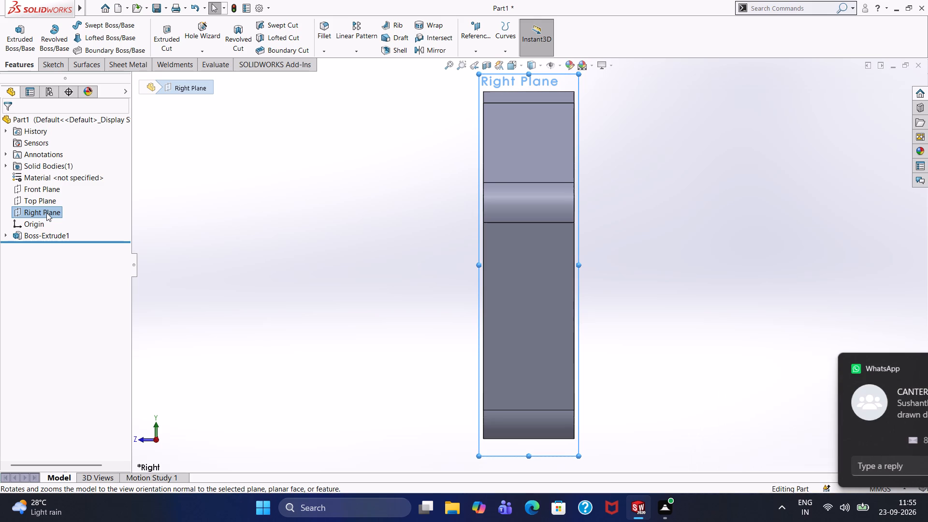
click(54, 65)
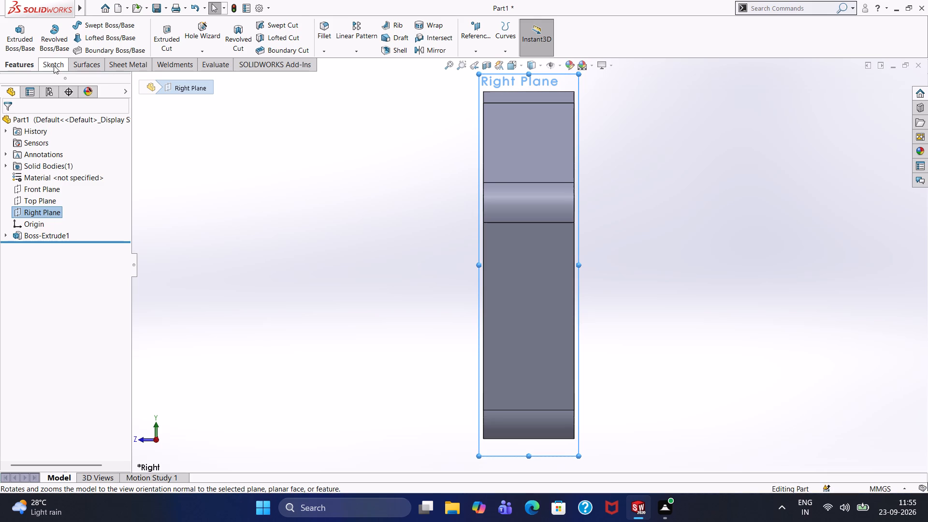
click(88, 24)
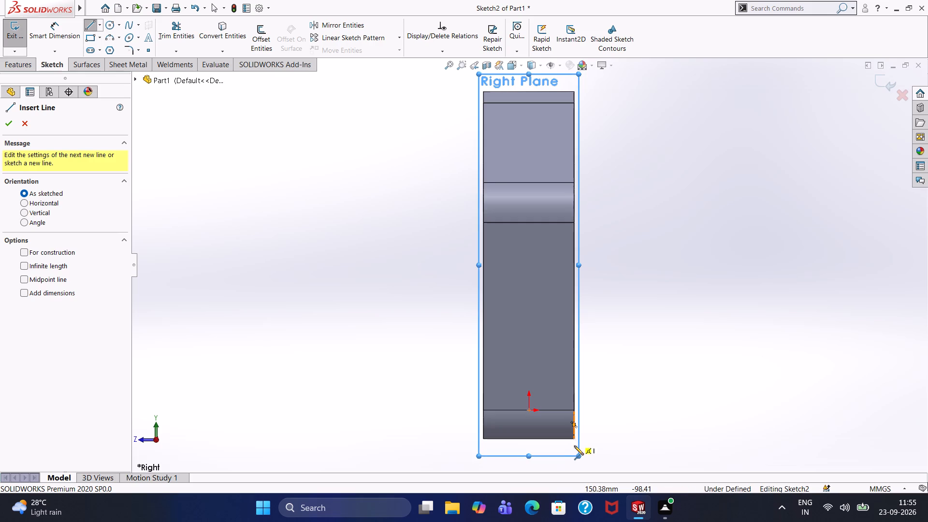
click(576, 450)
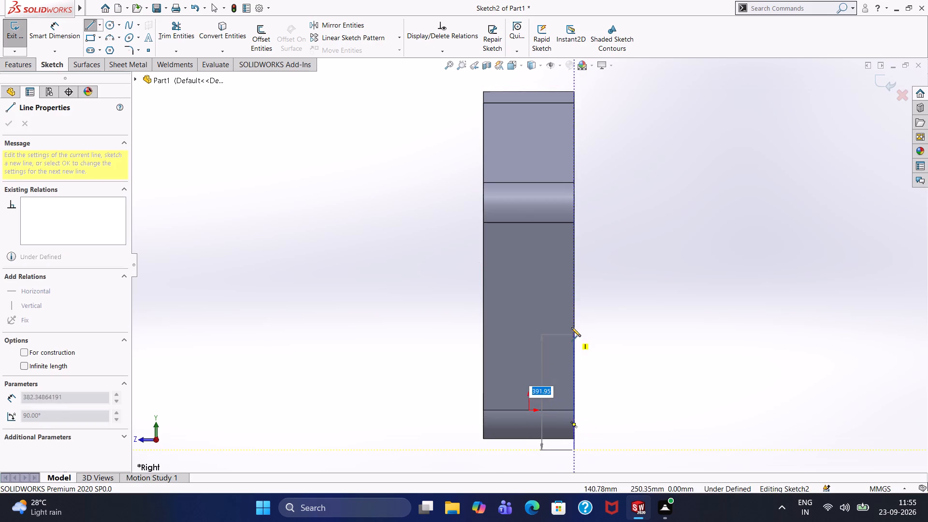
click(574, 276)
right_click(612, 291)
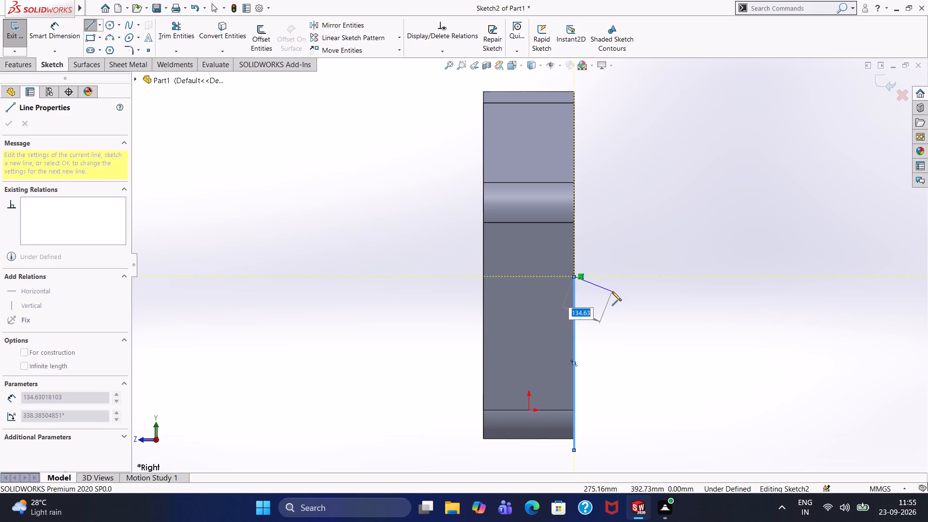
click(629, 299)
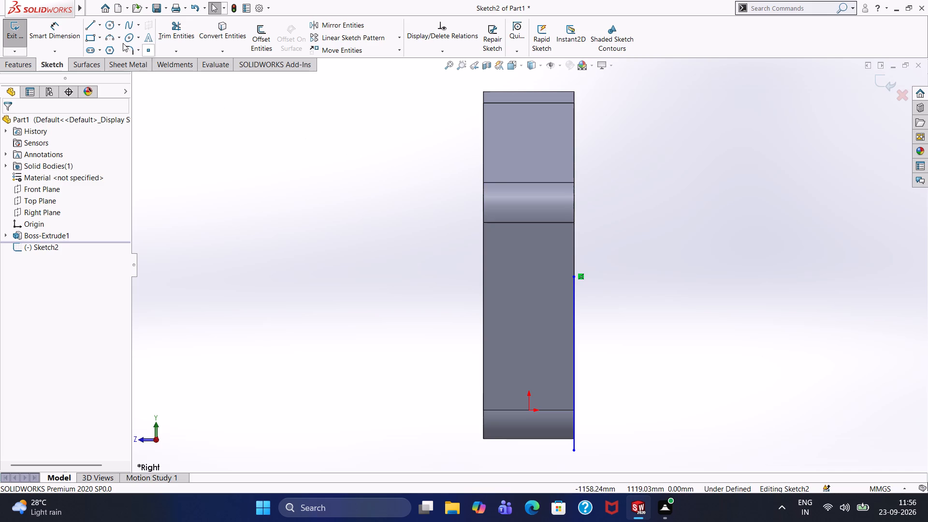
From the back line's lower end, sketch a horizontal line about 80 mm inward and a vertical line about 533 mm up.
click(91, 23)
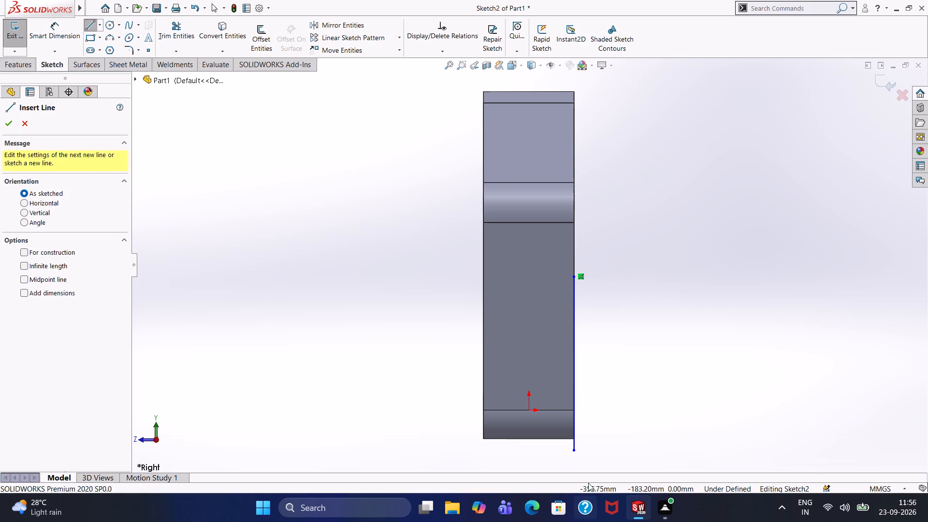
click(574, 452)
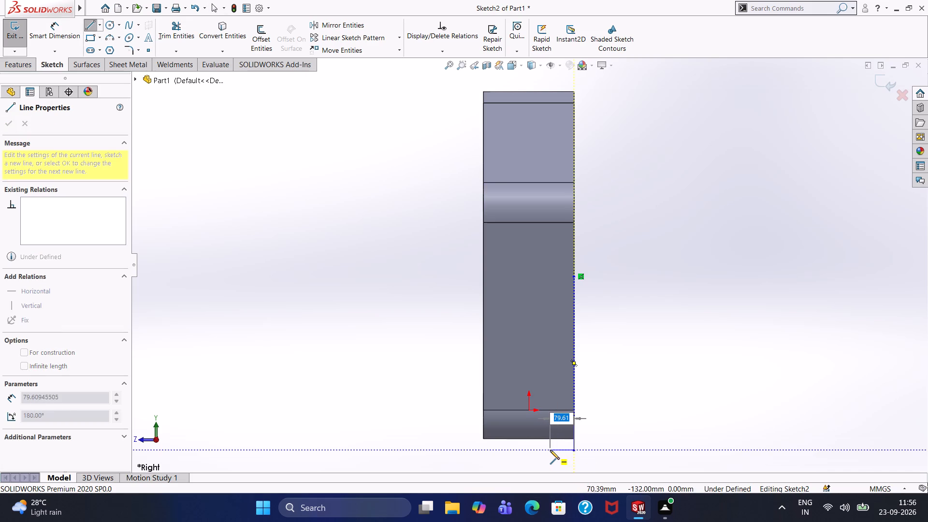
click(550, 450)
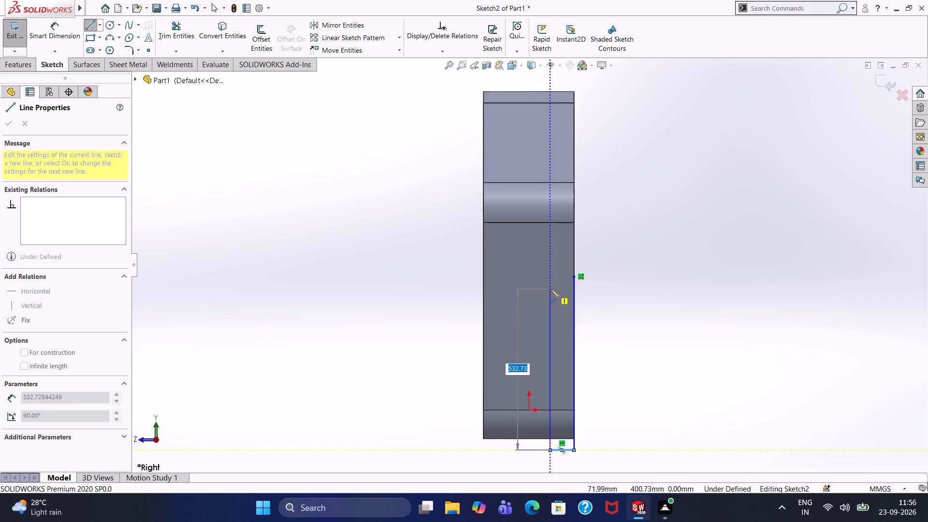
click(551, 289)
right_click(607, 320)
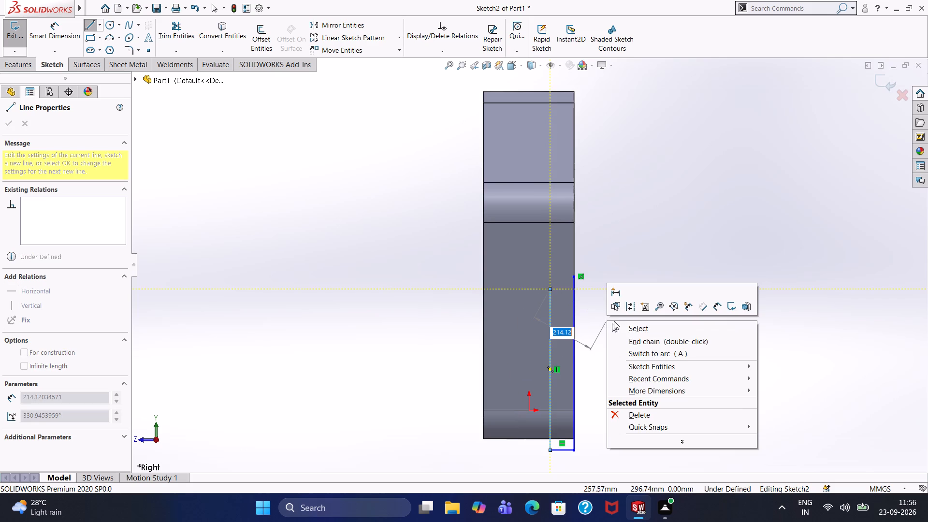
click(617, 324)
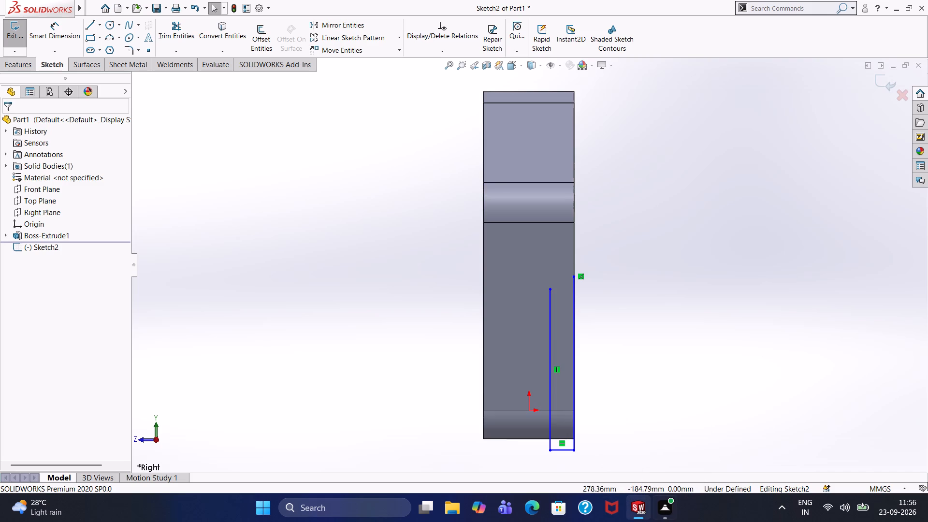
Sketch a matching open U along the body's front edge: down past the bottom, about 65 mm inward, and about 498 mm back up.
click(87, 28)
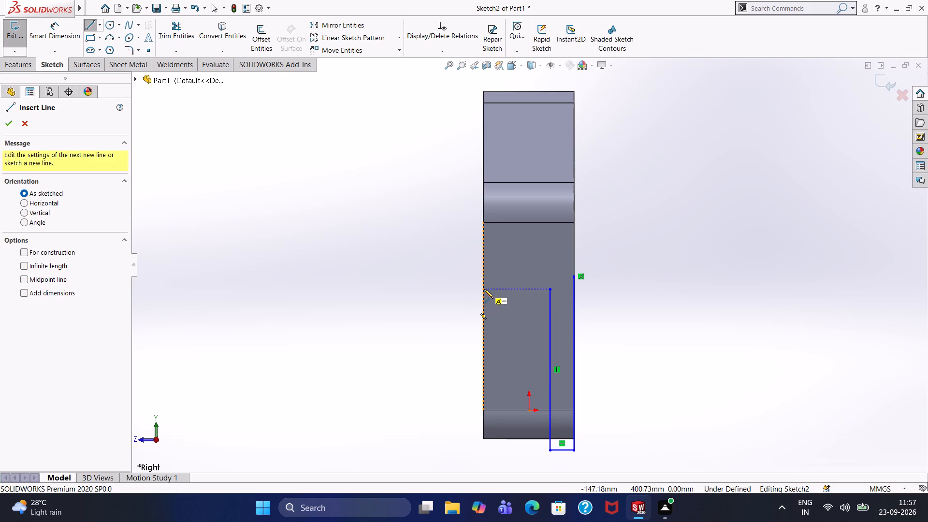
click(484, 289)
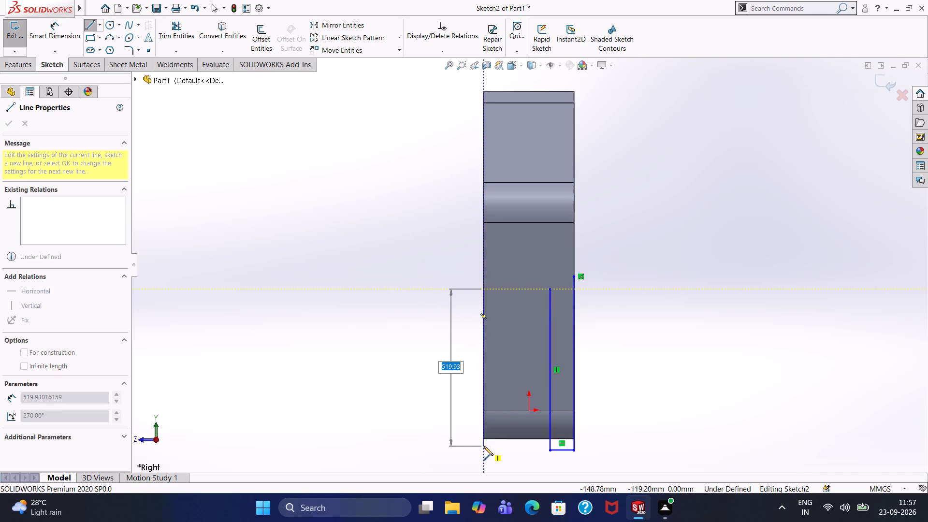
click(485, 448)
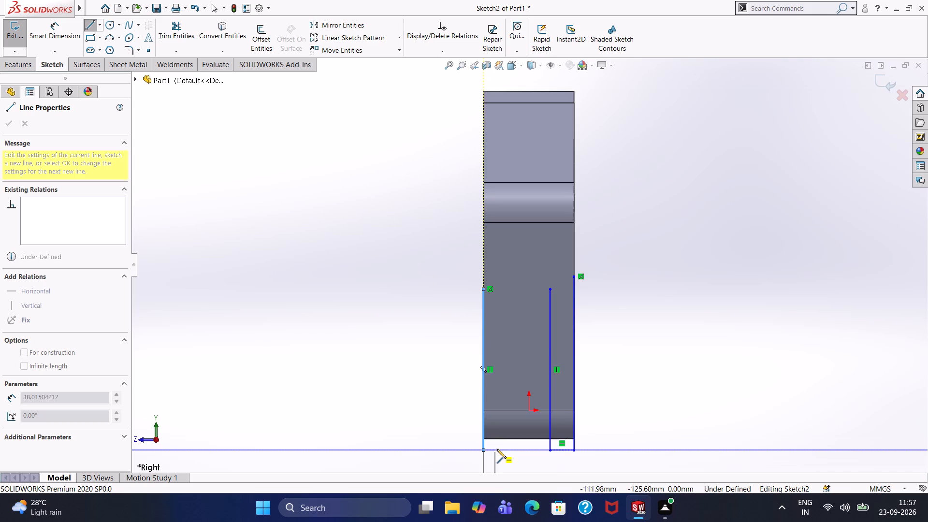
click(503, 450)
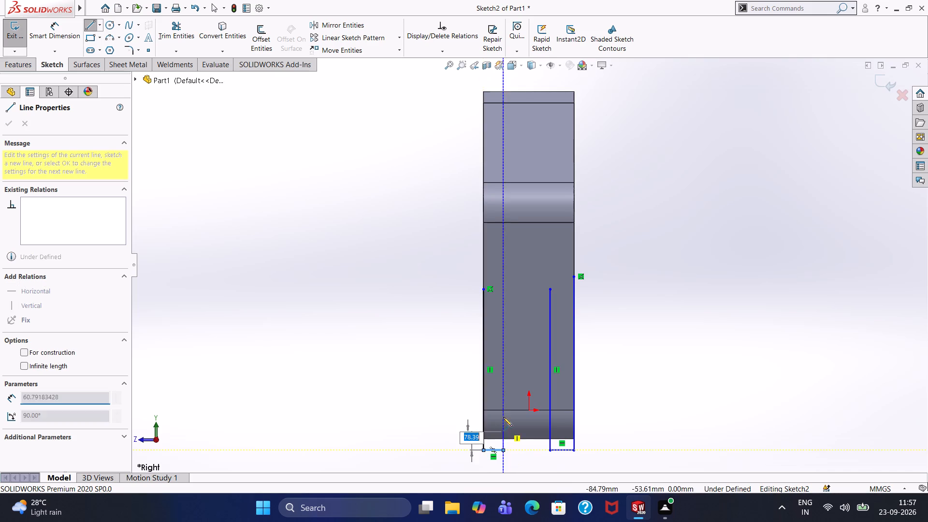
click(501, 300)
right_click(518, 299)
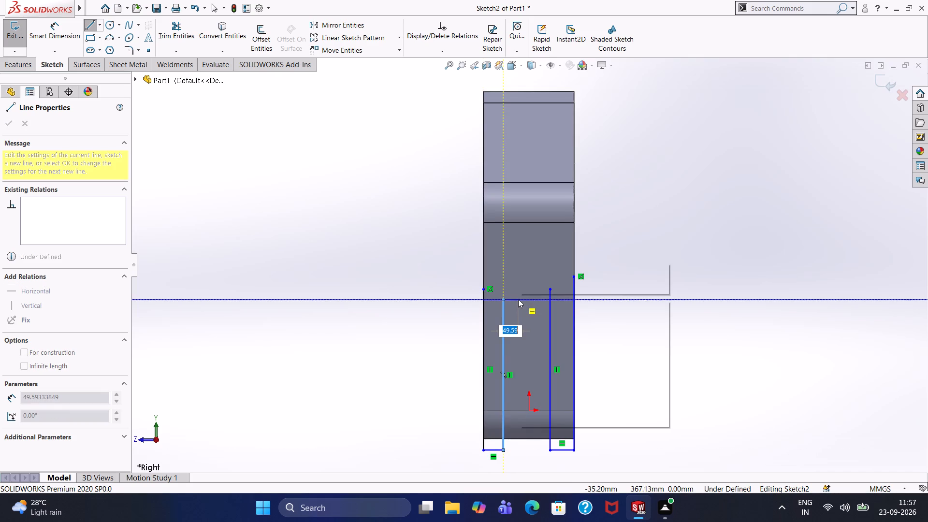
click(523, 305)
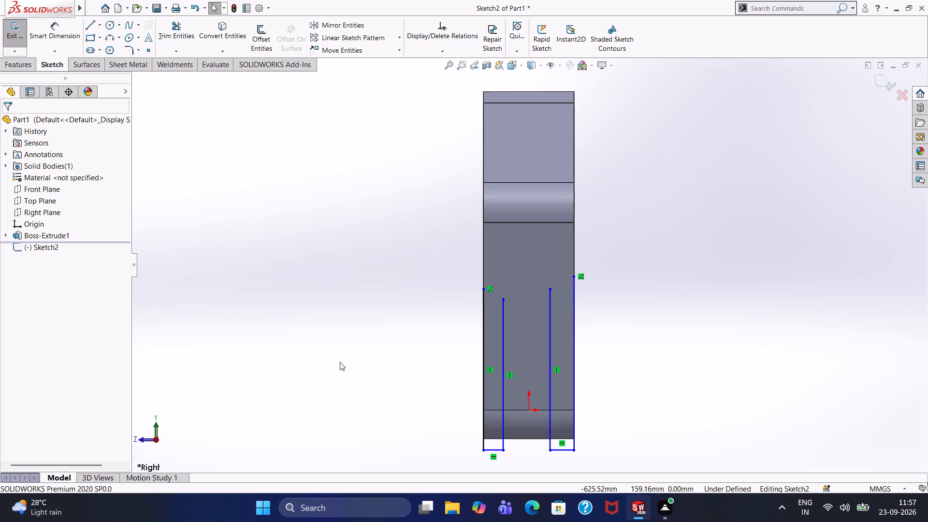
Dimension the short bottom lines of both the back and front profiles to 72 mm each.
click(62, 26)
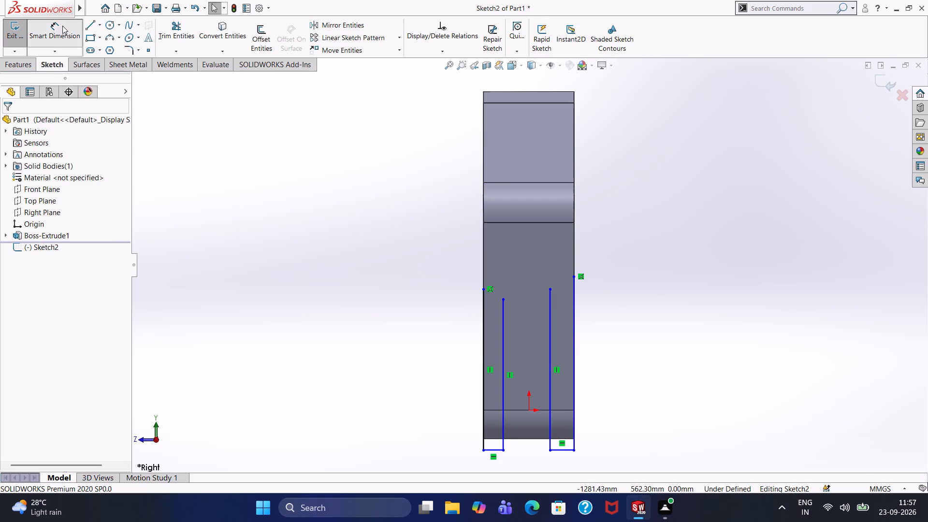
click(560, 452)
click(563, 469)
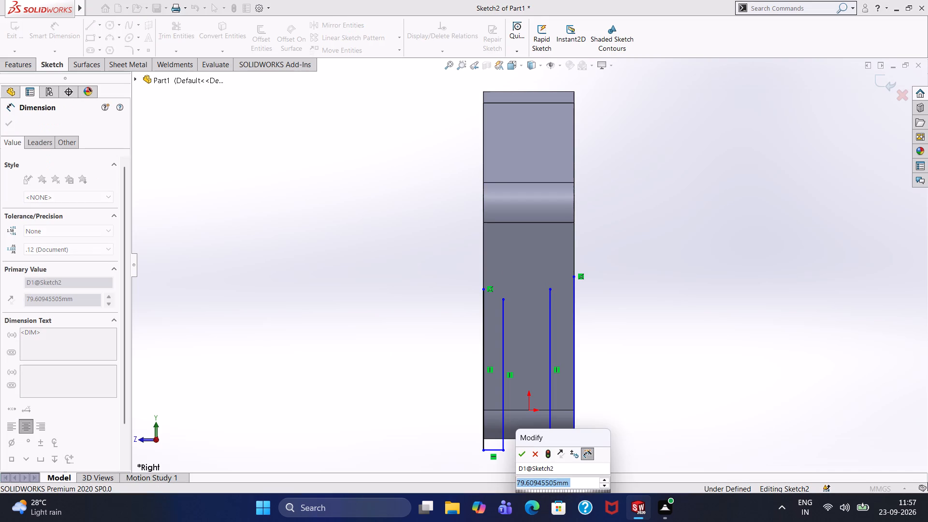
text(72)
key(Return)
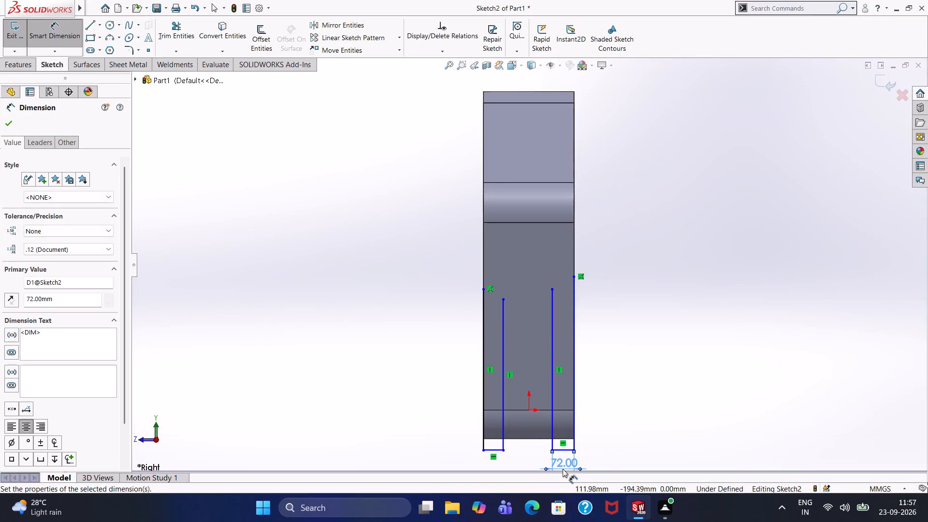
click(494, 450)
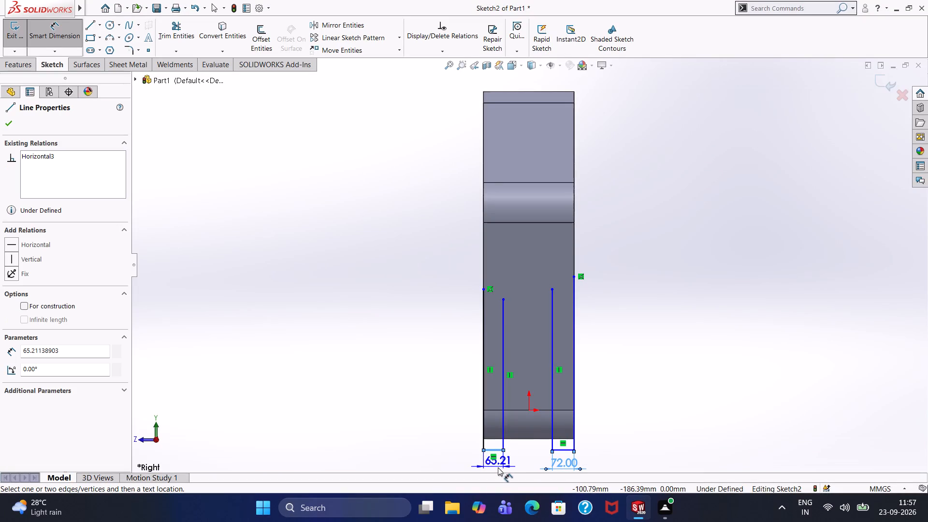
click(497, 469)
text(72)
key(Return)
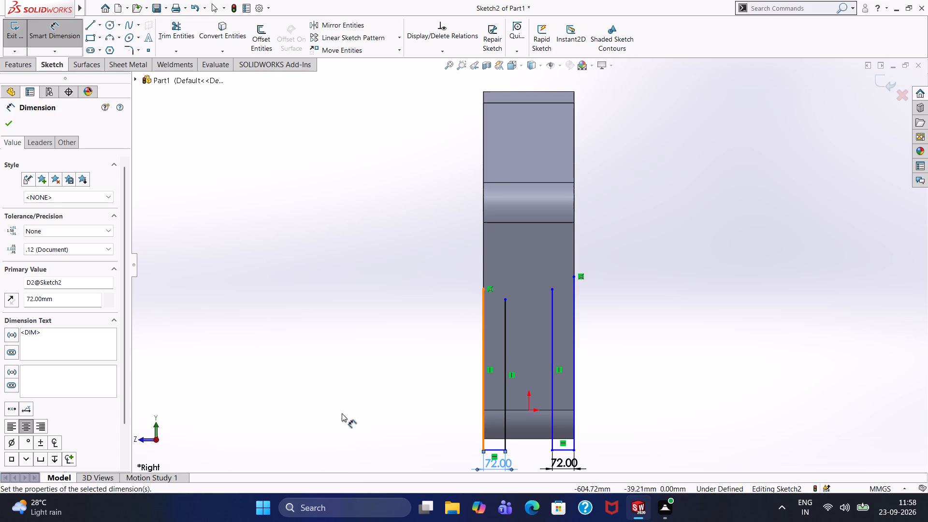
click(9, 124)
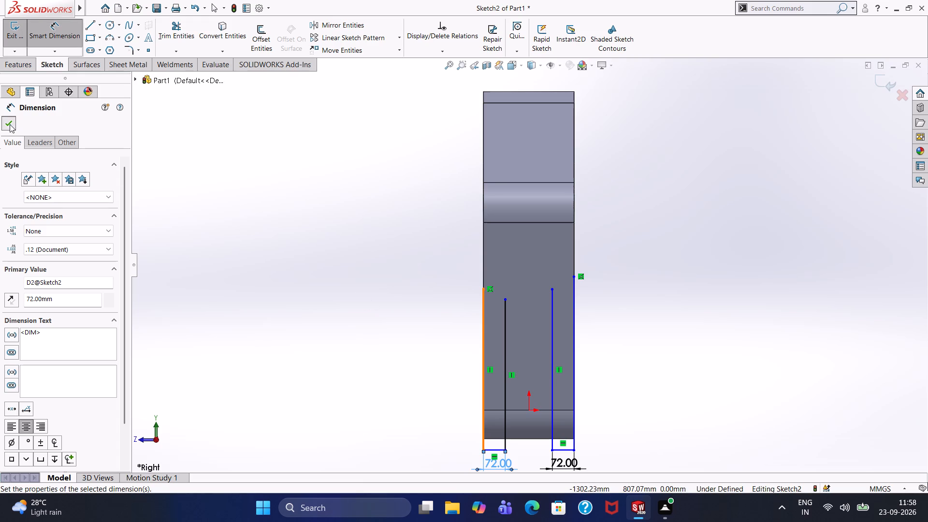
Close the tops of both profiles with slanted lines joining their vertical lines' upper ends, about 80 mm at the front and 83 mm at the back.
click(92, 29)
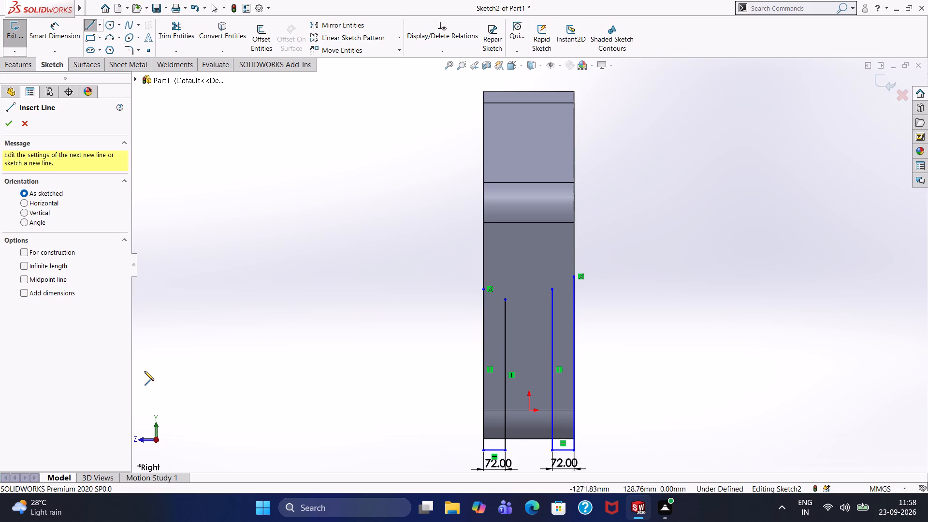
click(506, 300)
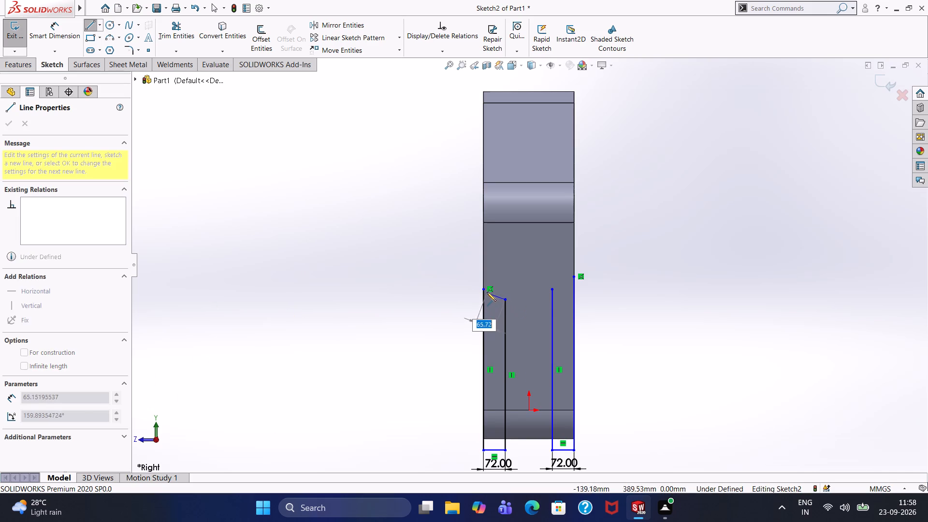
click(485, 290)
right_click(417, 275)
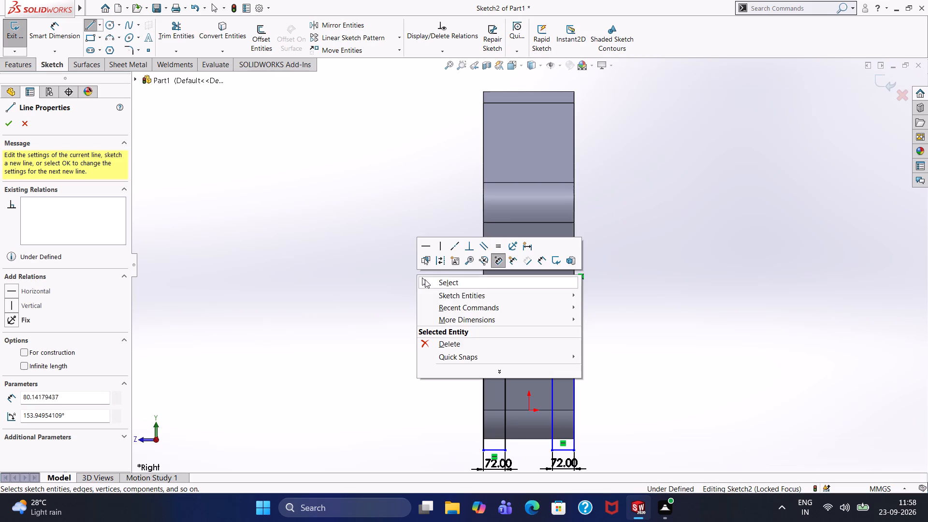
click(428, 283)
click(87, 28)
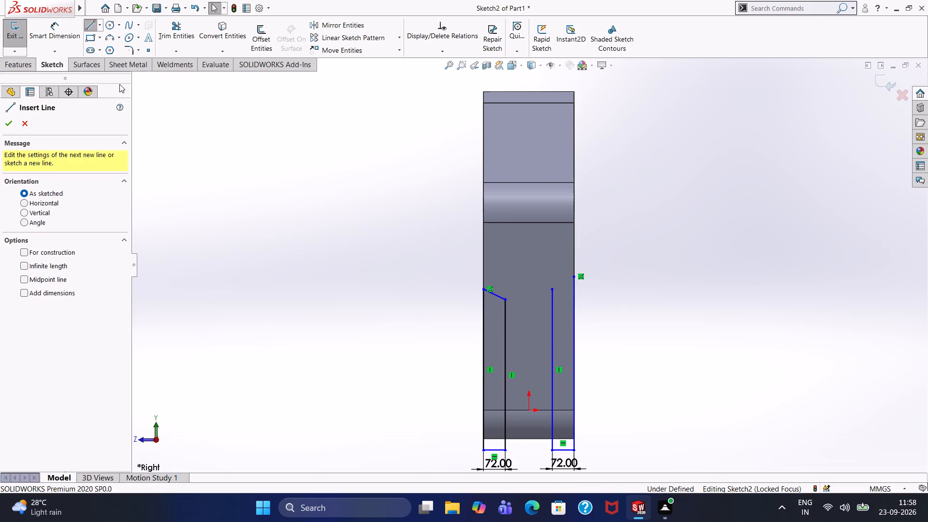
click(553, 289)
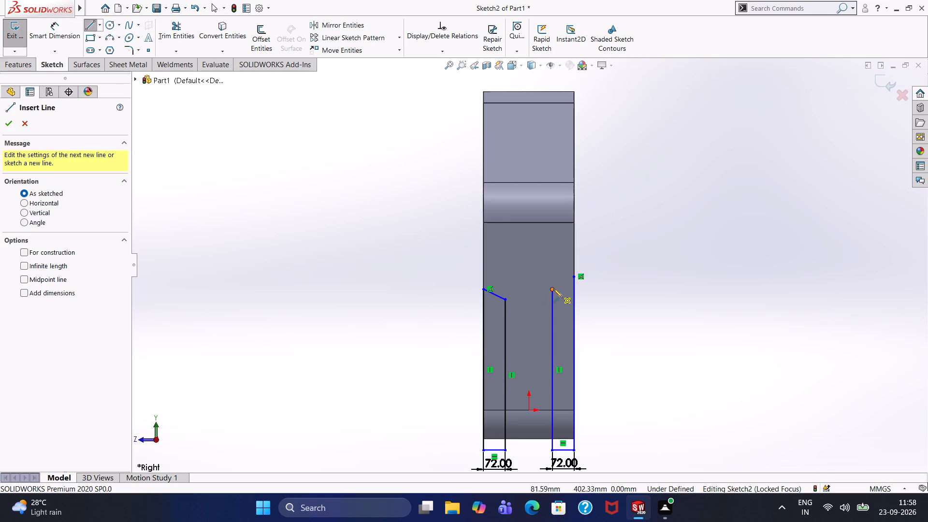
click(574, 278)
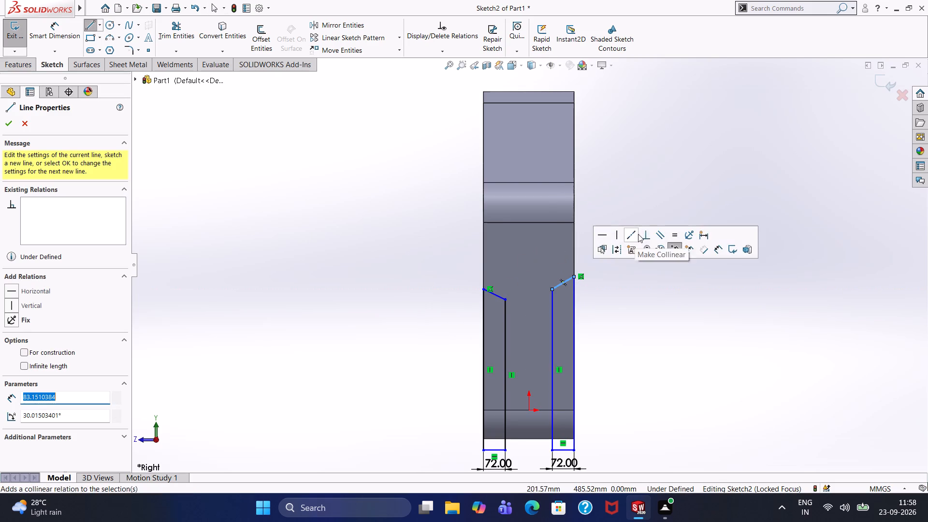
right_click(629, 193)
click(637, 204)
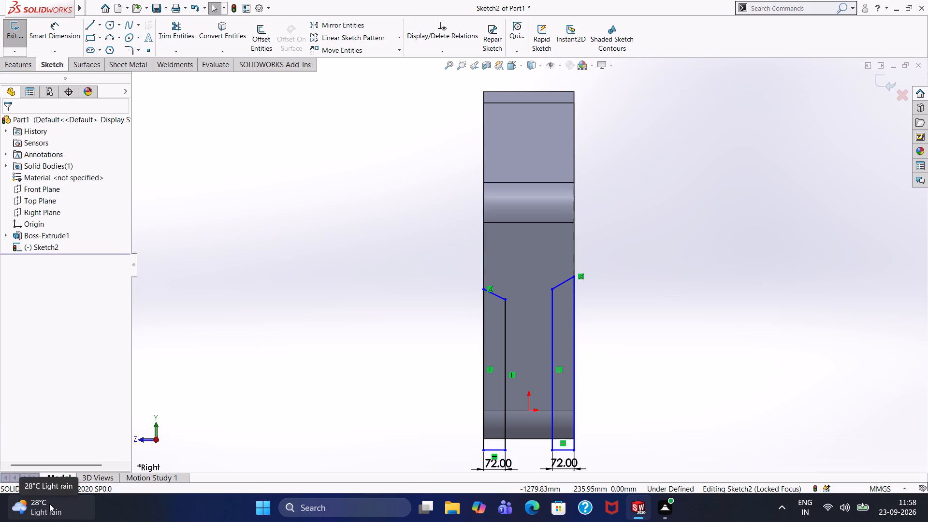
Set 100° angles between the front slanted line and its inner vertical line, and between the back slanted line and its outer vertical line.
click(61, 24)
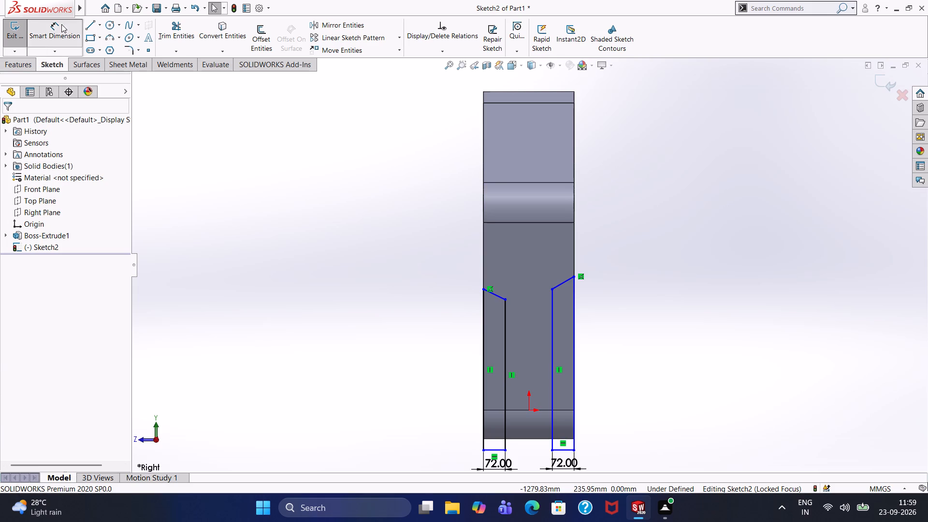
click(498, 295)
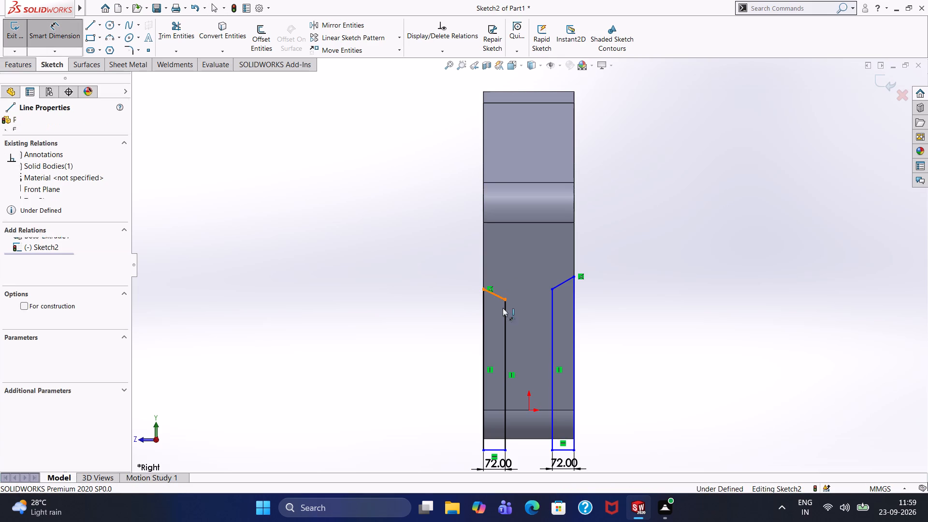
click(506, 324)
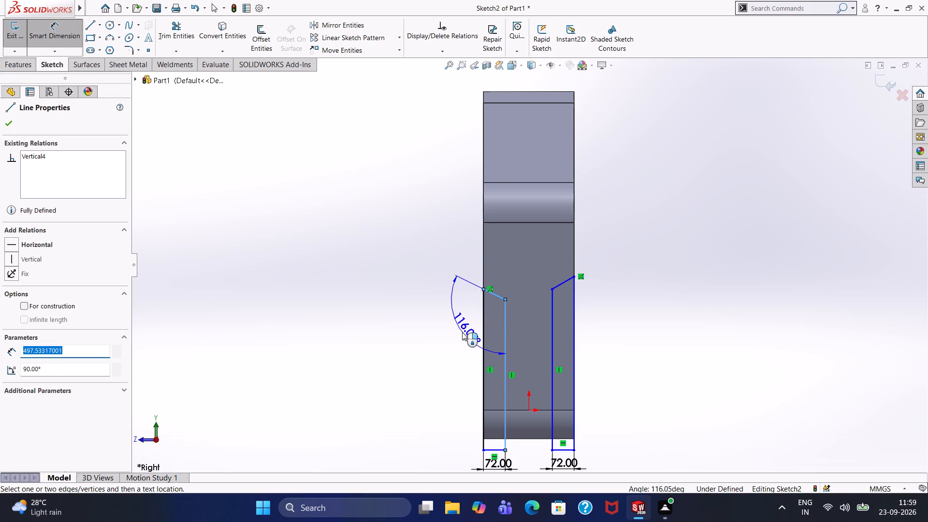
click(462, 332)
text(100)
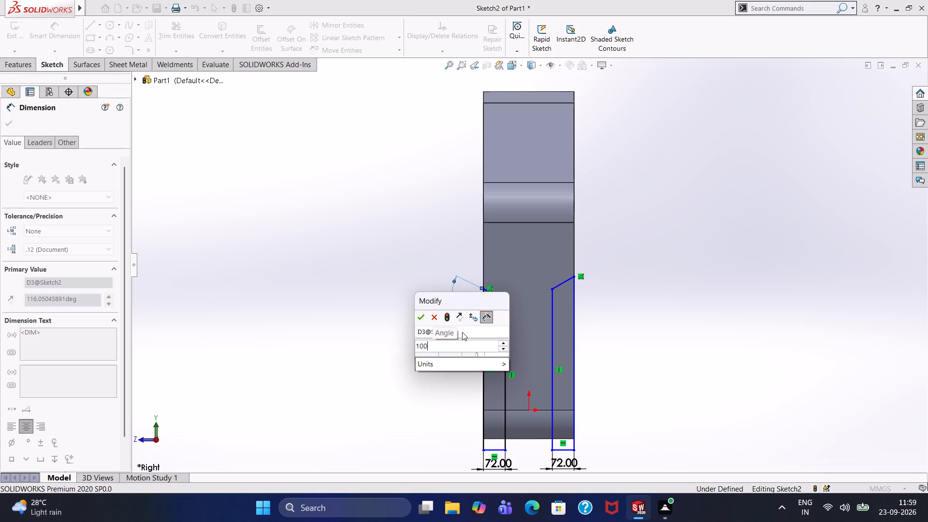
key(Return)
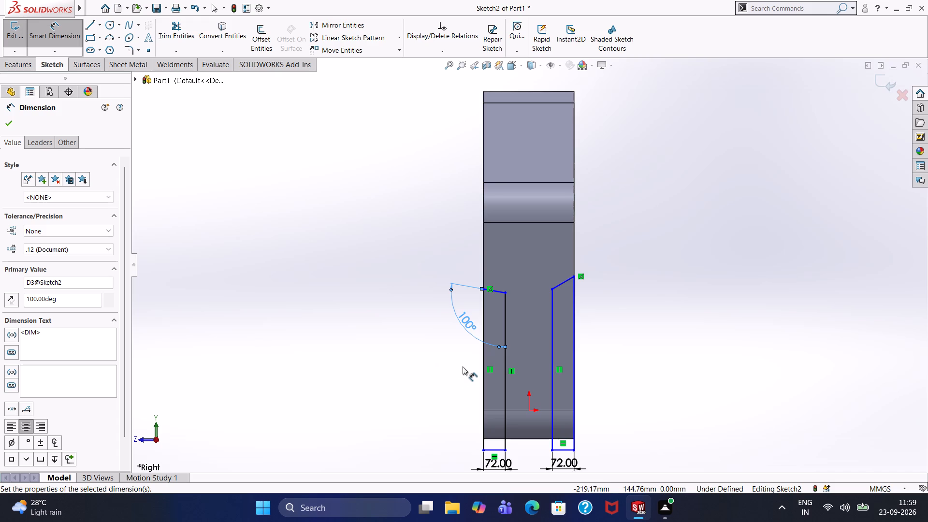
click(575, 305)
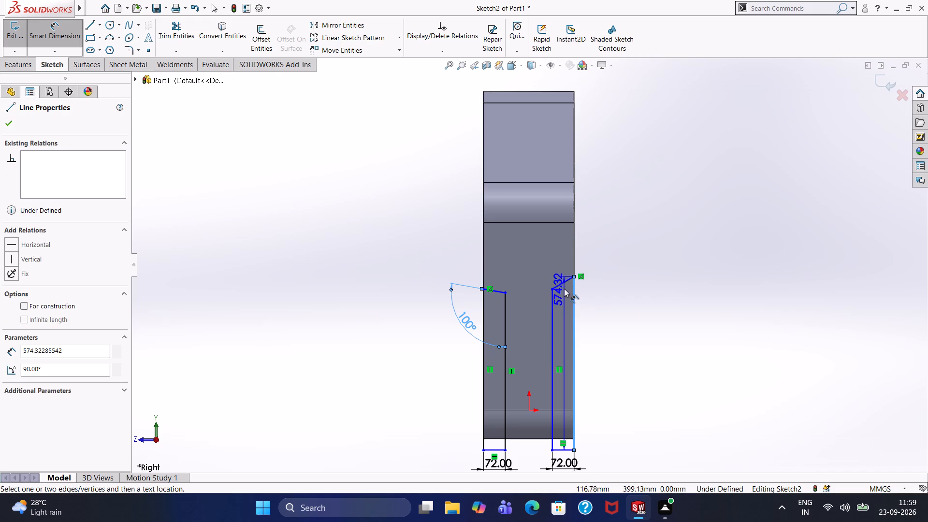
click(564, 283)
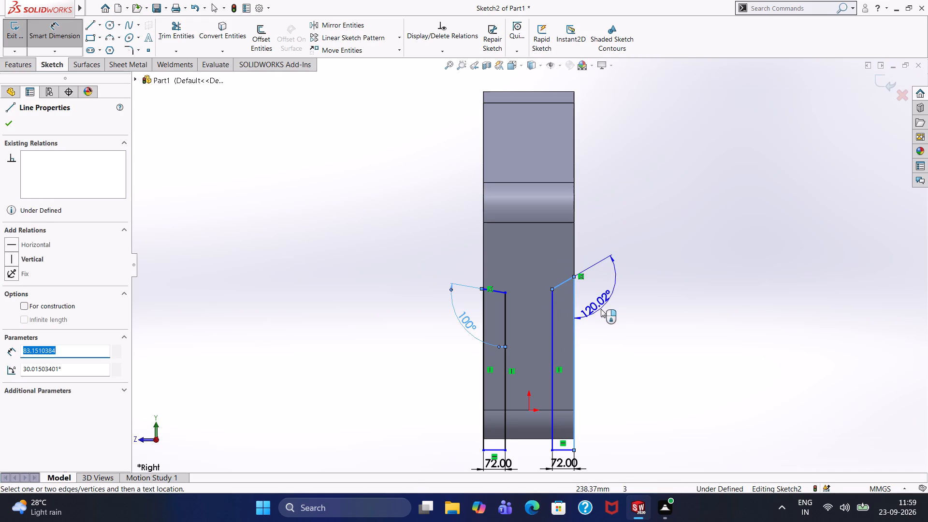
click(601, 309)
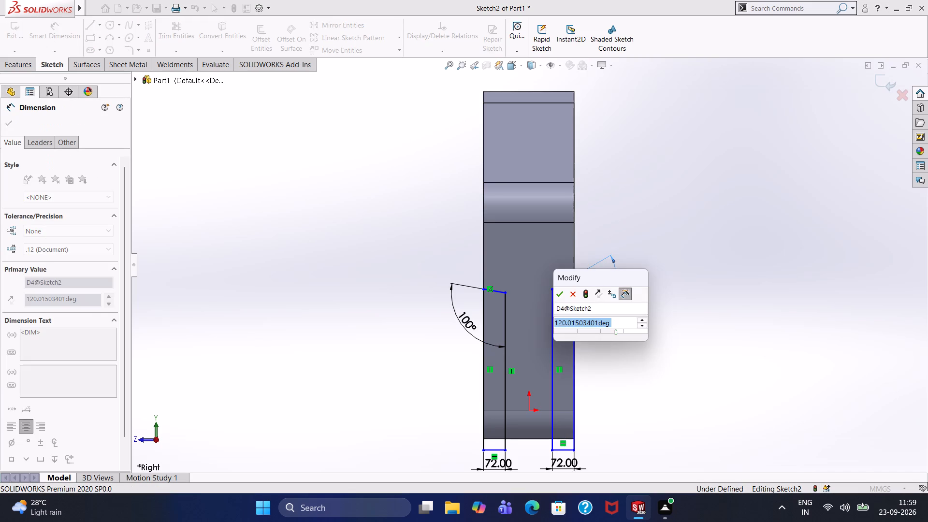
text(100)
key(Return)
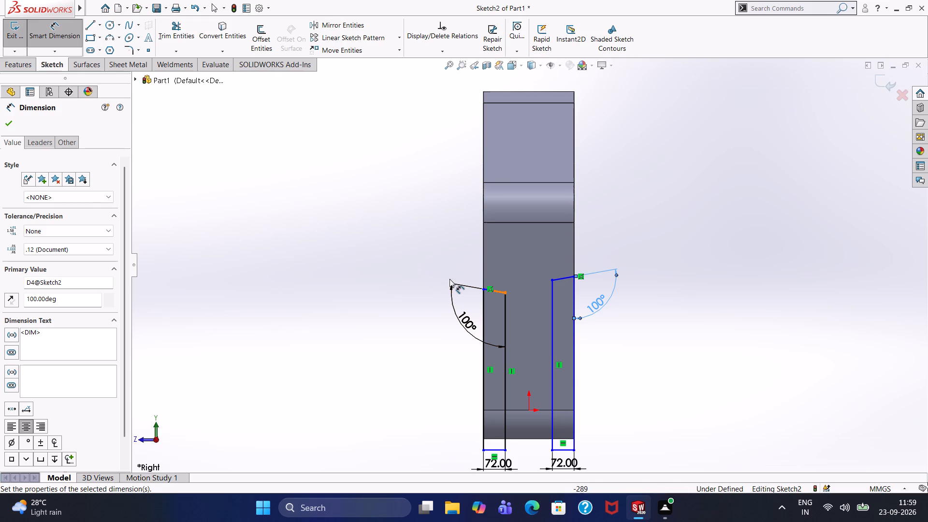
Dimension the outer ends of the front and back slanted lines 235 mm below the lower edge of the body's rounded corner.
click(483, 290)
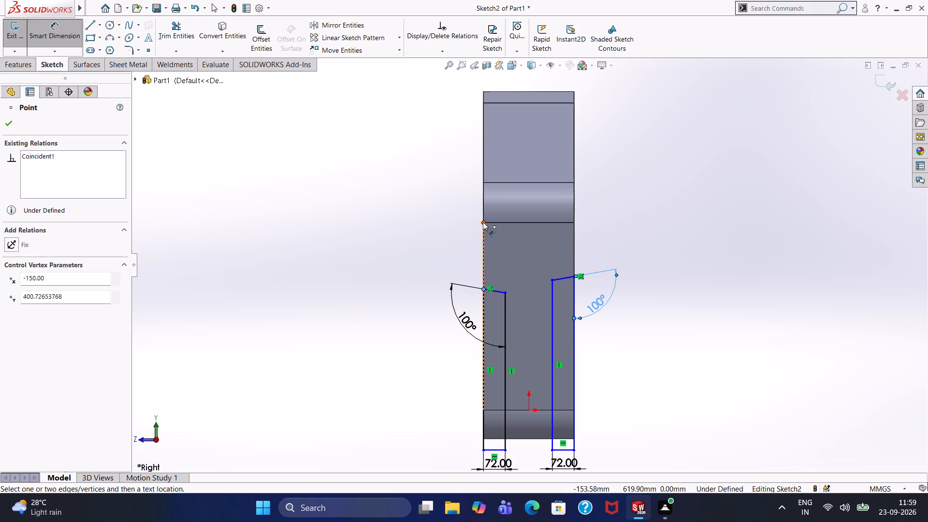
click(483, 222)
click(425, 244)
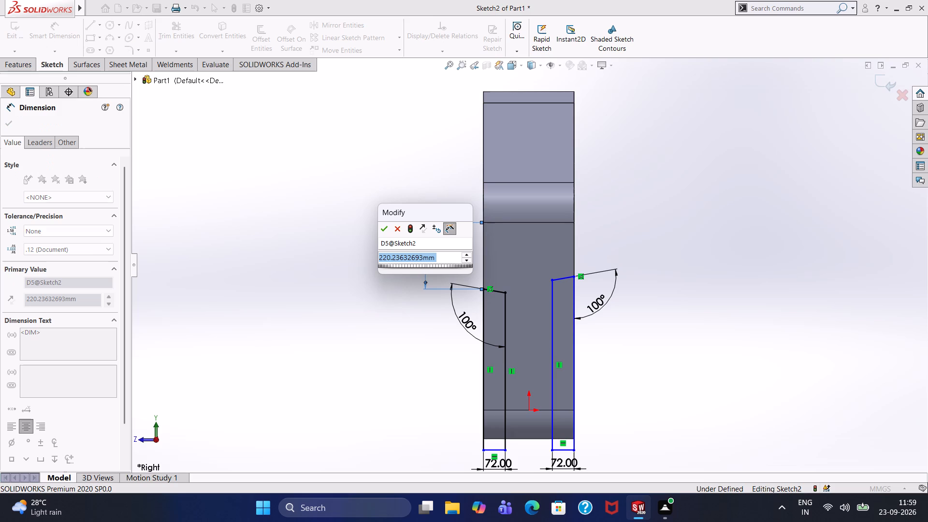
text(235)
key(Return)
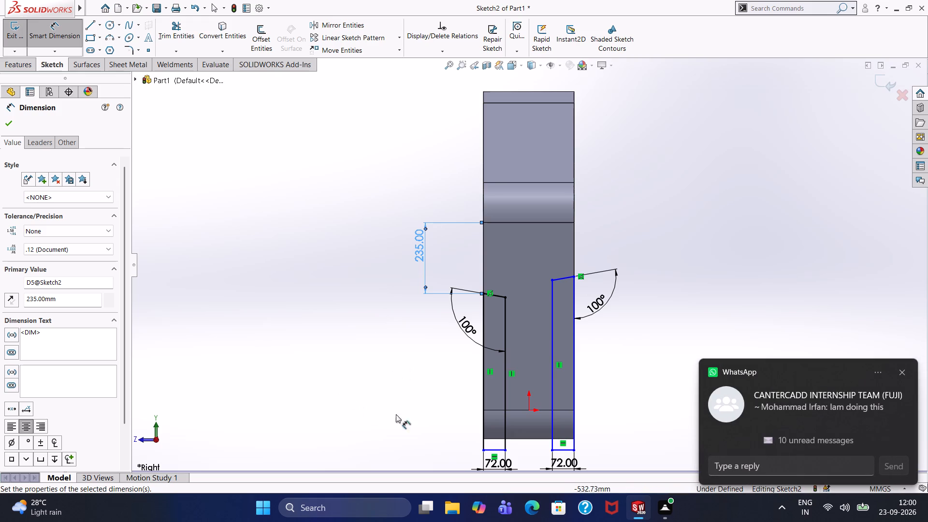
click(575, 276)
click(573, 223)
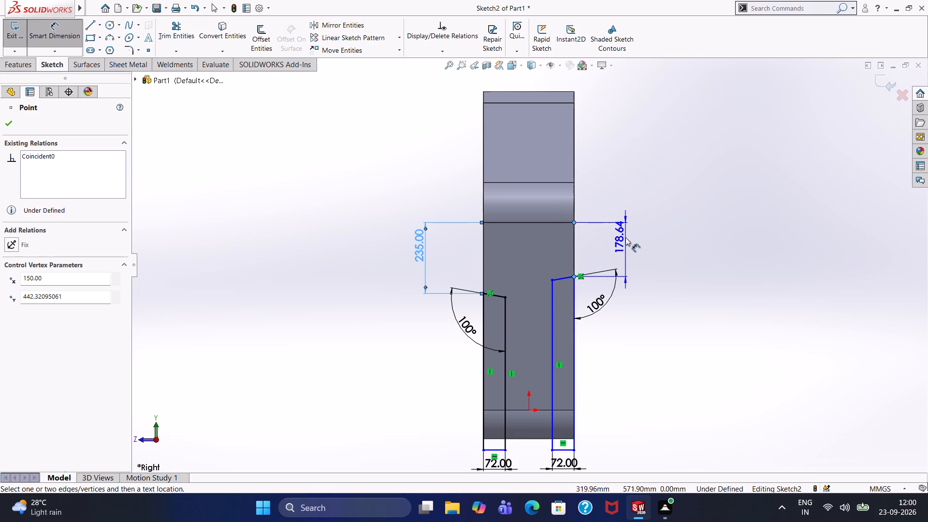
click(625, 246)
text(235)
key(Return)
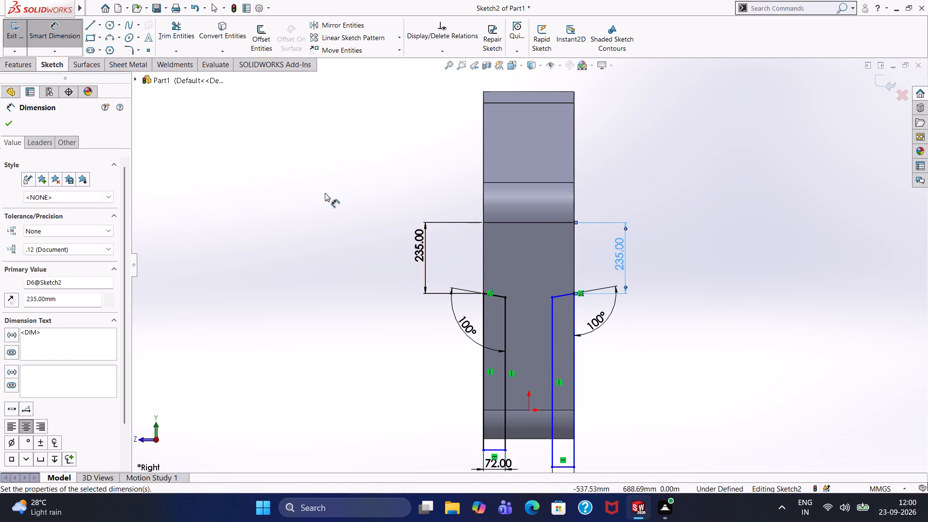
click(14, 130)
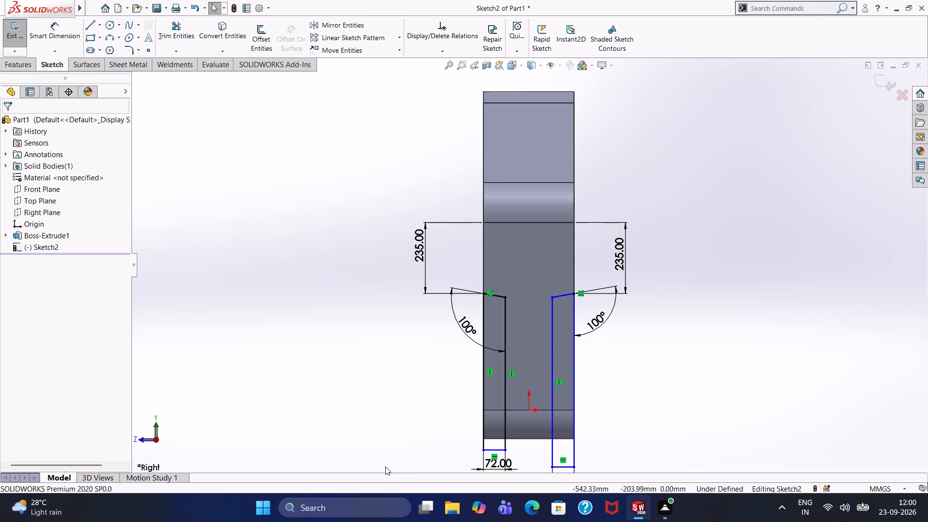
Cut-extrude both side profiles through the lower part of the link, Mid Plane, with a depth of 640 mm.
click(7, 69)
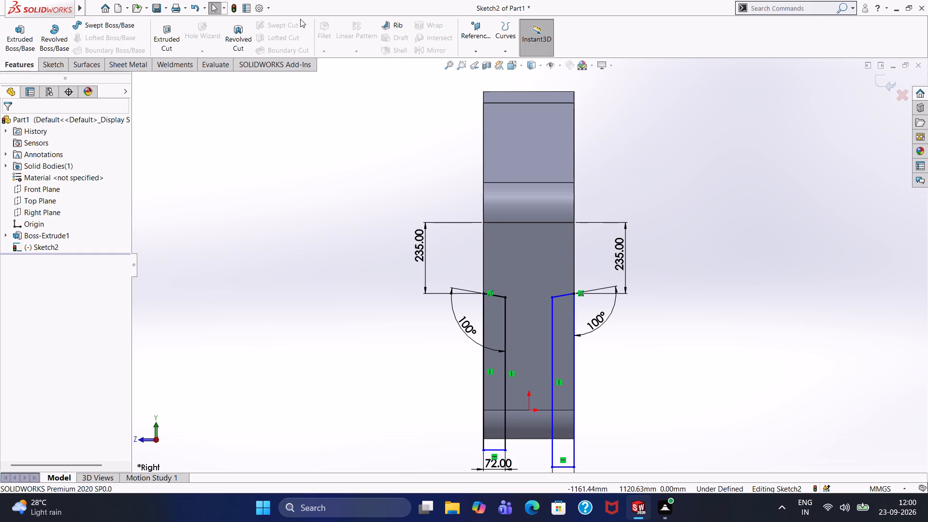
click(165, 36)
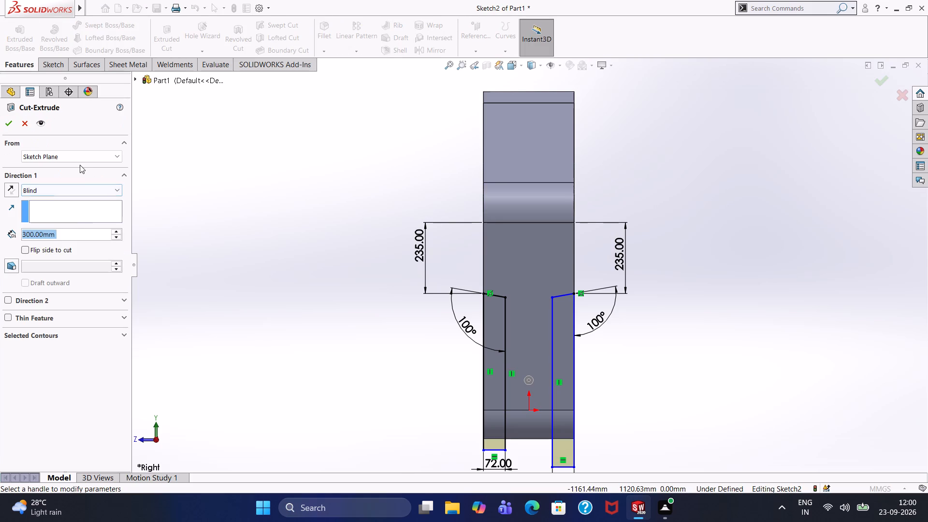
click(84, 192)
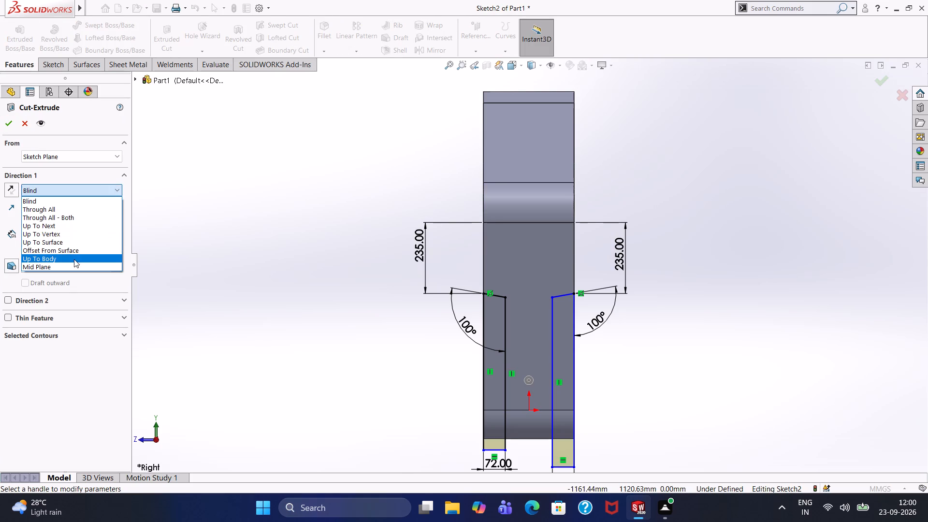
click(73, 264)
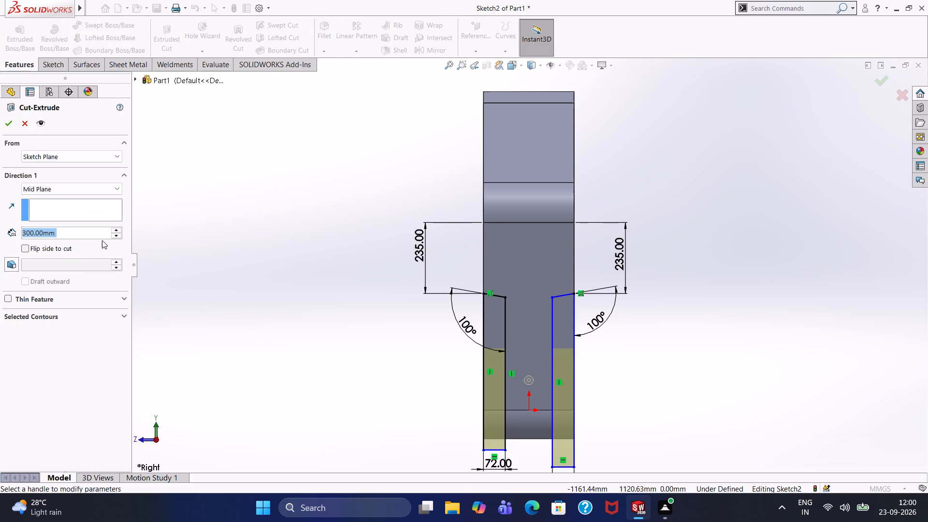
double_click(114, 231)
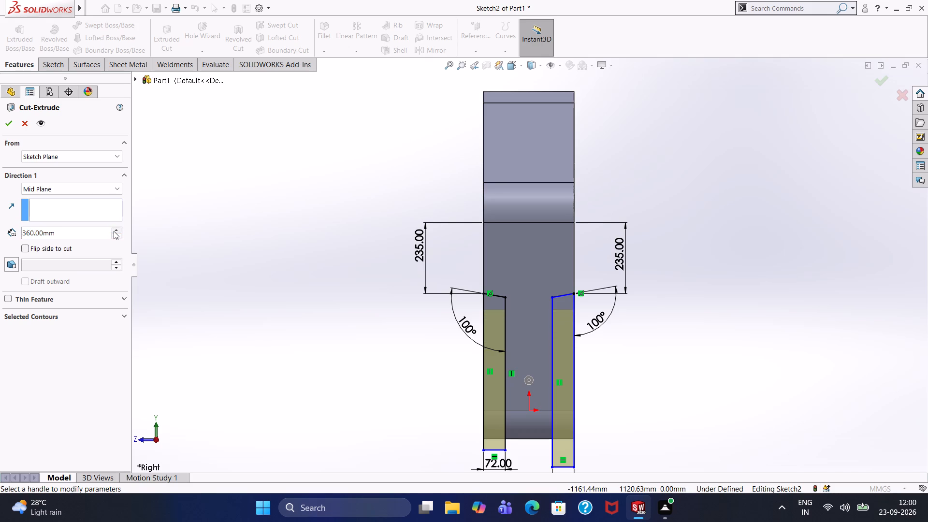
triple_click(114, 231)
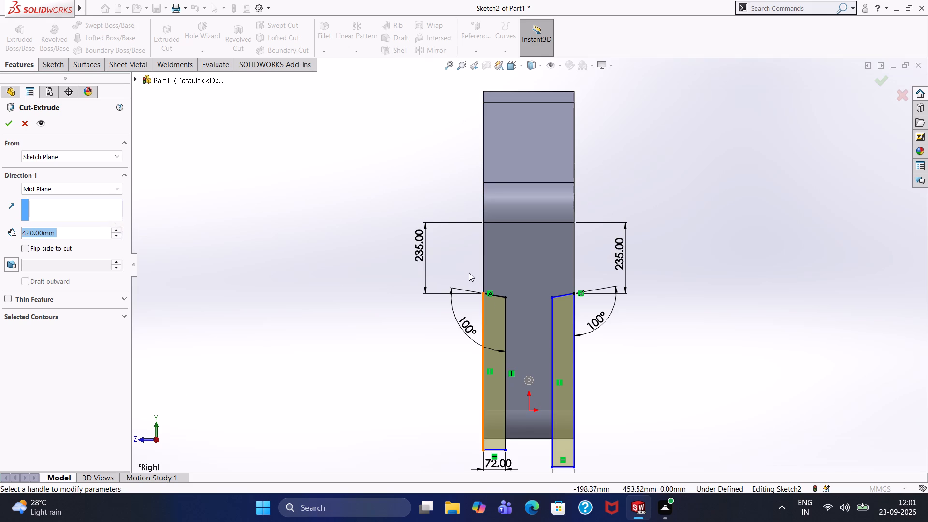
middle_drag(386, 319, 435, 329)
middle_click(435, 329)
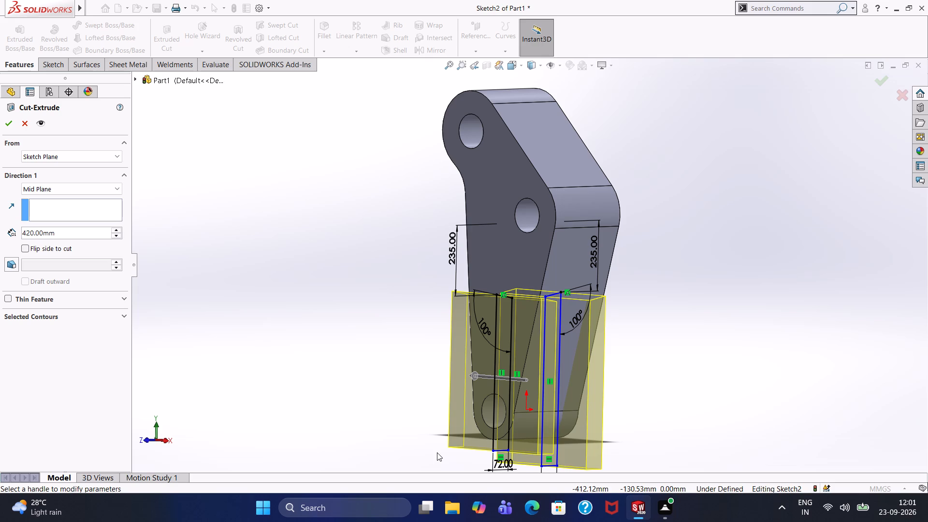
scroll(437, 452, down, 1)
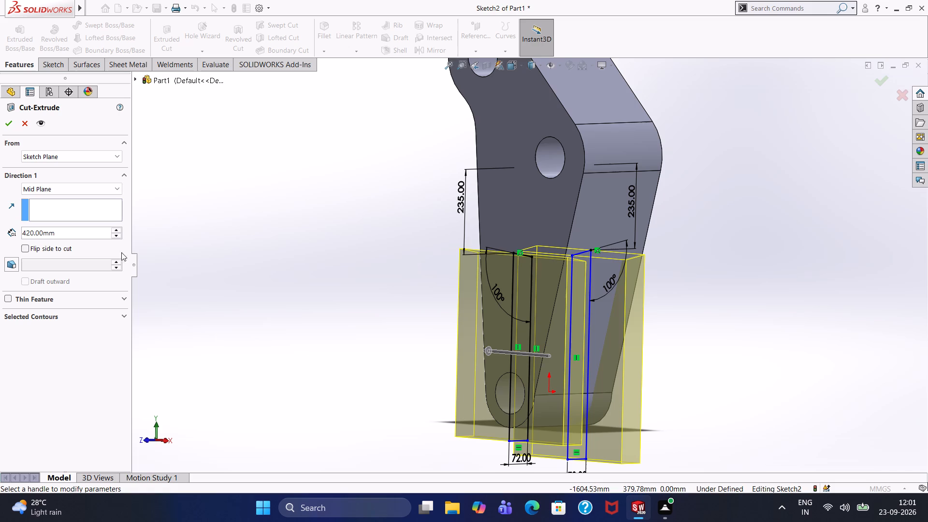
triple_click(120, 230)
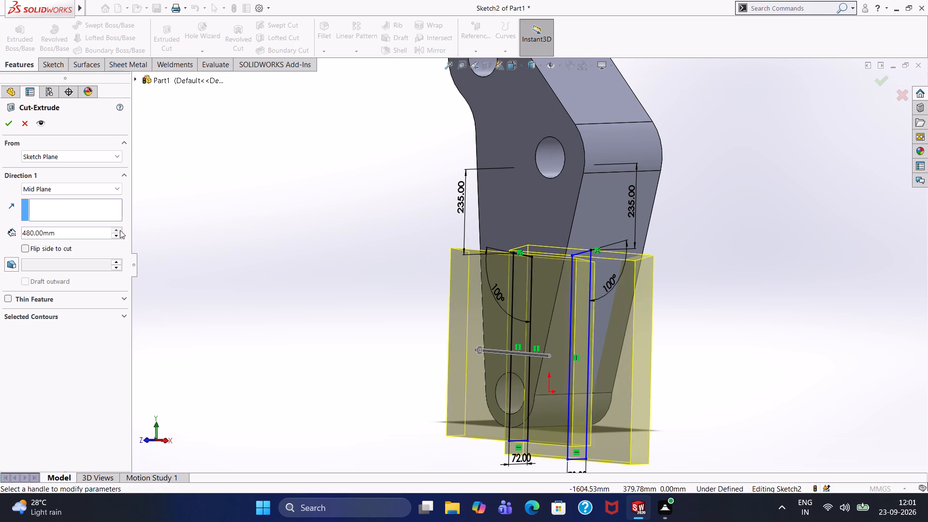
triple_click(120, 230)
triple_click(120, 230)
triple_click(120, 230)
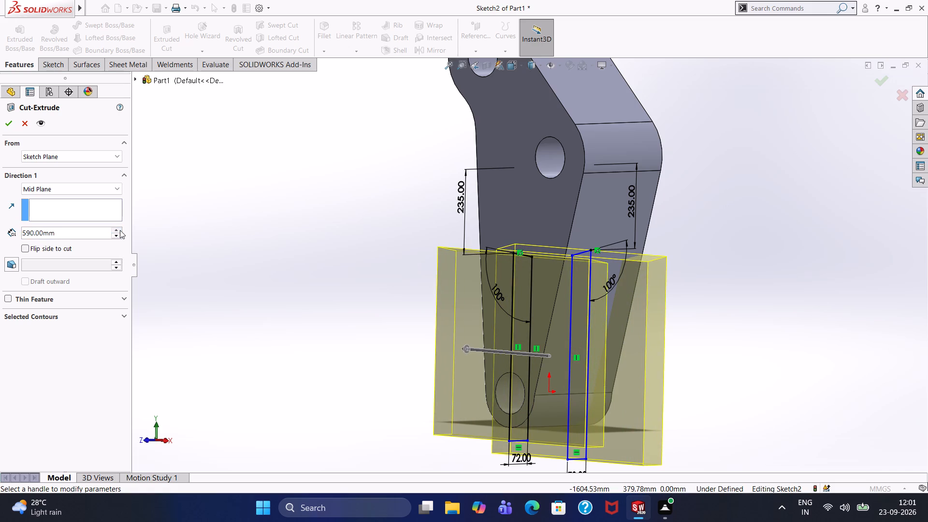
double_click(120, 230)
click(120, 230)
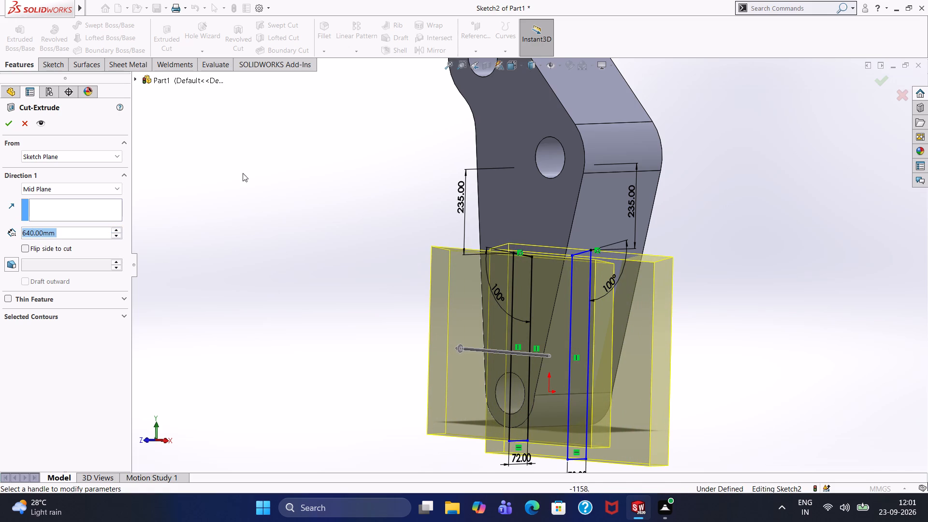
click(3, 127)
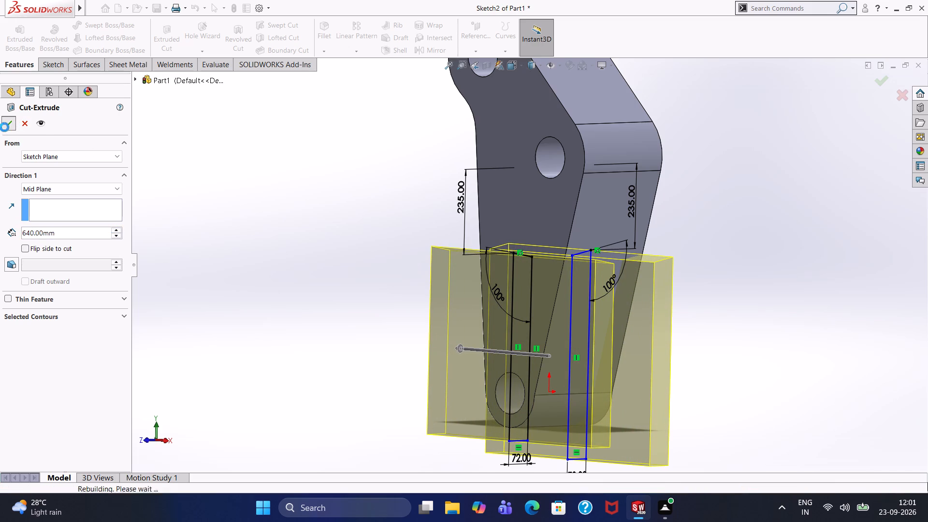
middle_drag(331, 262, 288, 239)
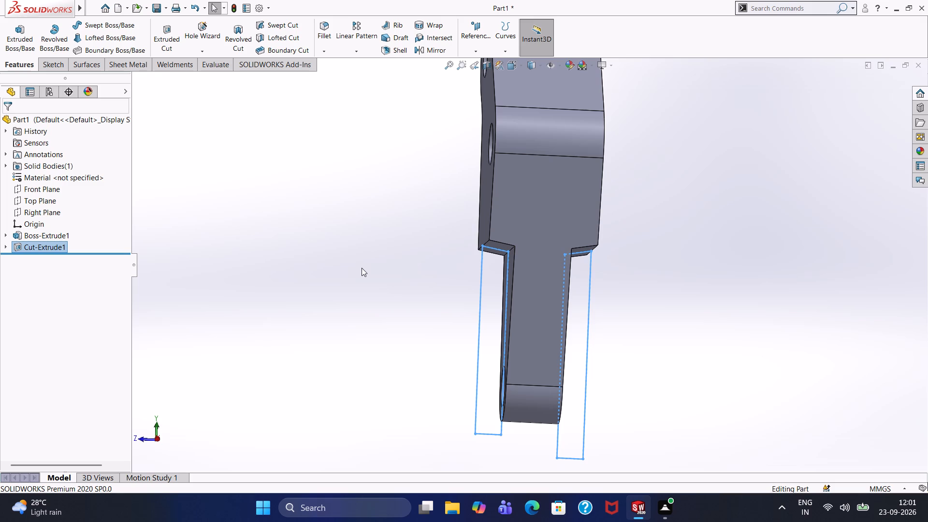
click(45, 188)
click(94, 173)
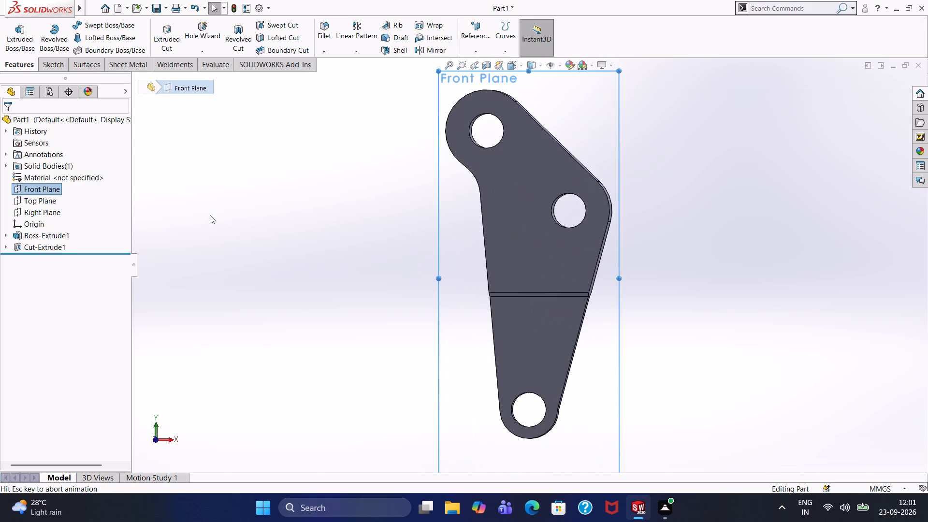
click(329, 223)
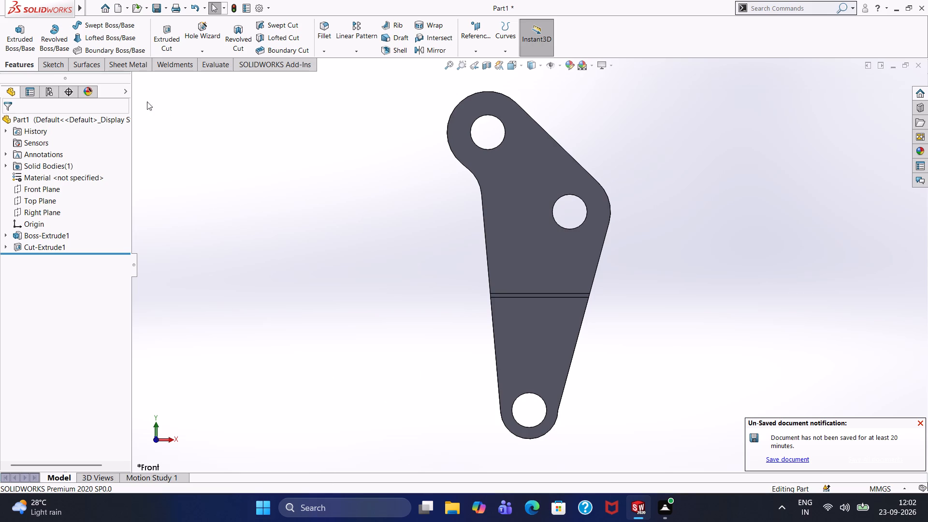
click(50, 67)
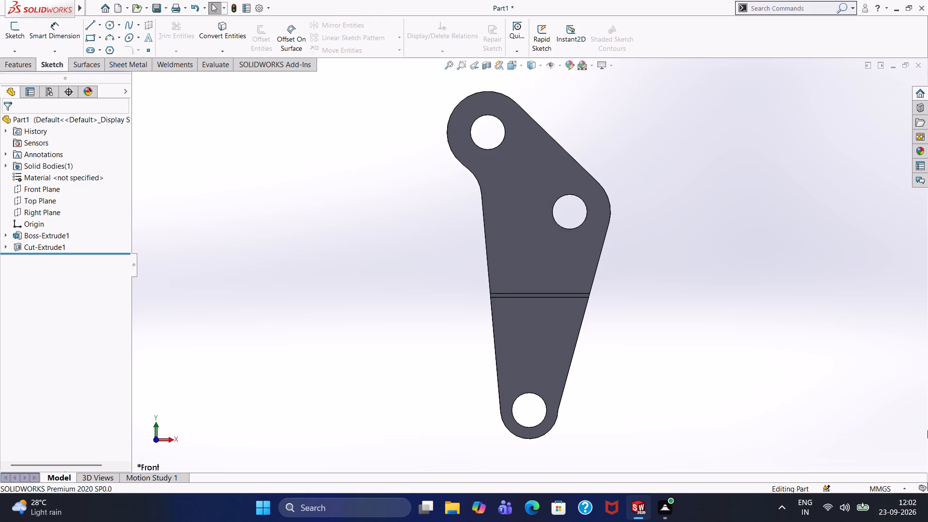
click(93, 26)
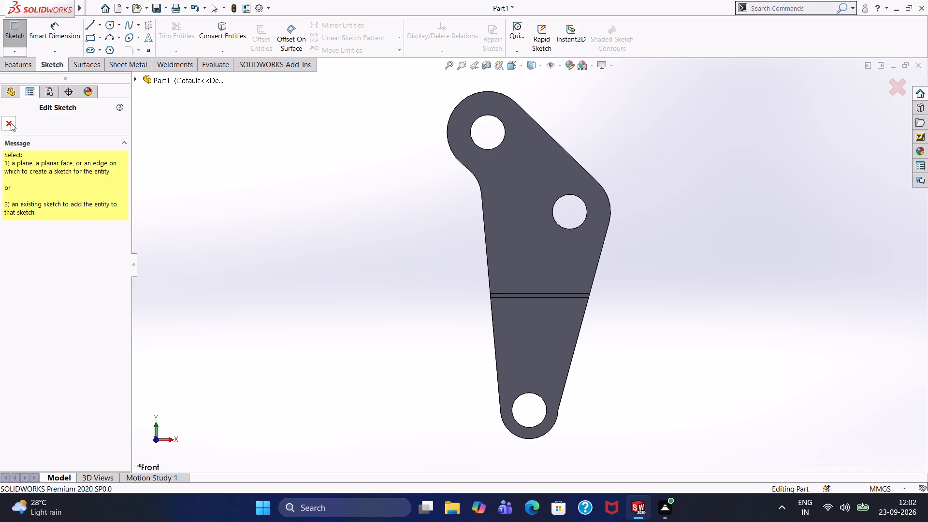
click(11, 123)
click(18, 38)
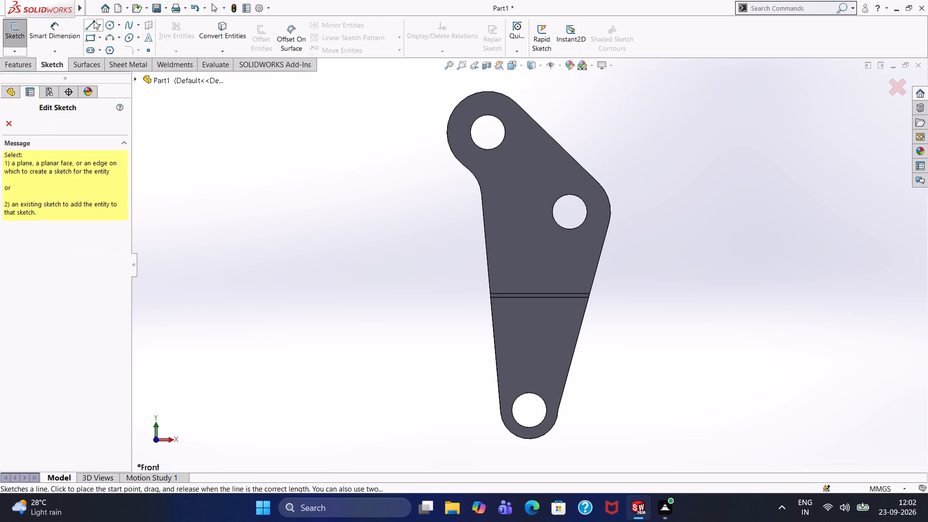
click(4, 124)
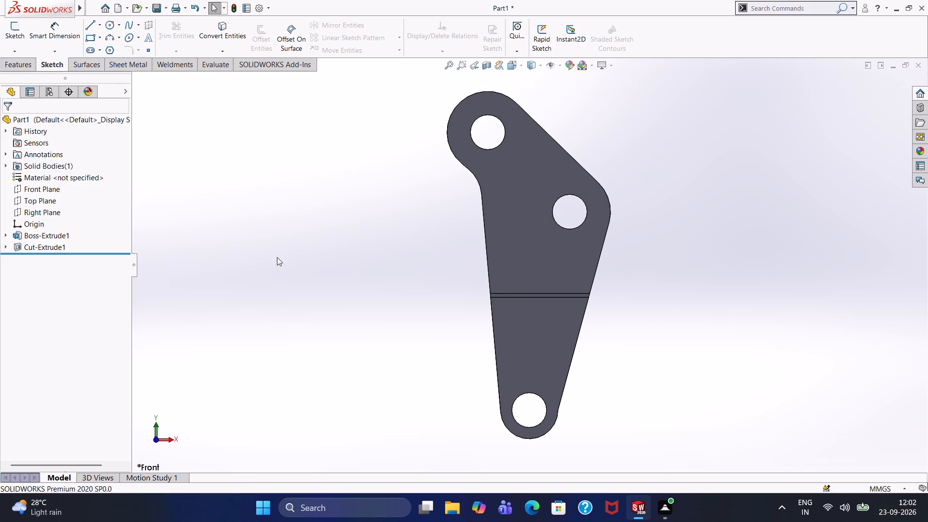
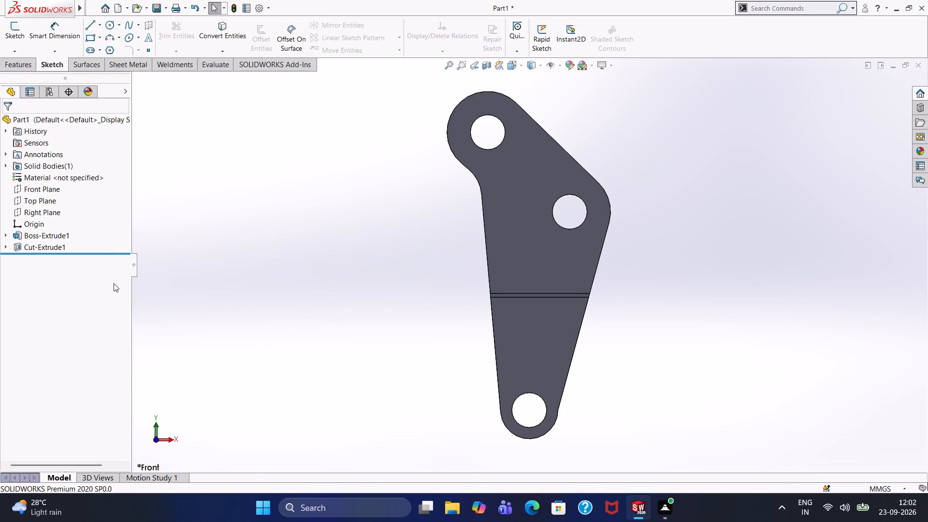
Undo the Mid Plane cut-extrude of the two side profiles.
key(ctrl+z)
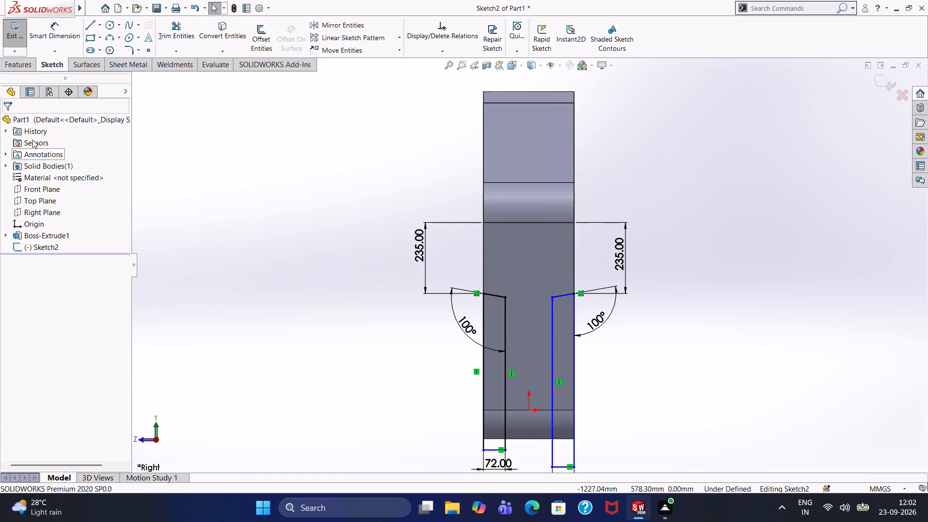
Cut-extrude both side profiles from the sketch plane through the lower part of the link, Blind, with a depth of 640 mm.
click(14, 68)
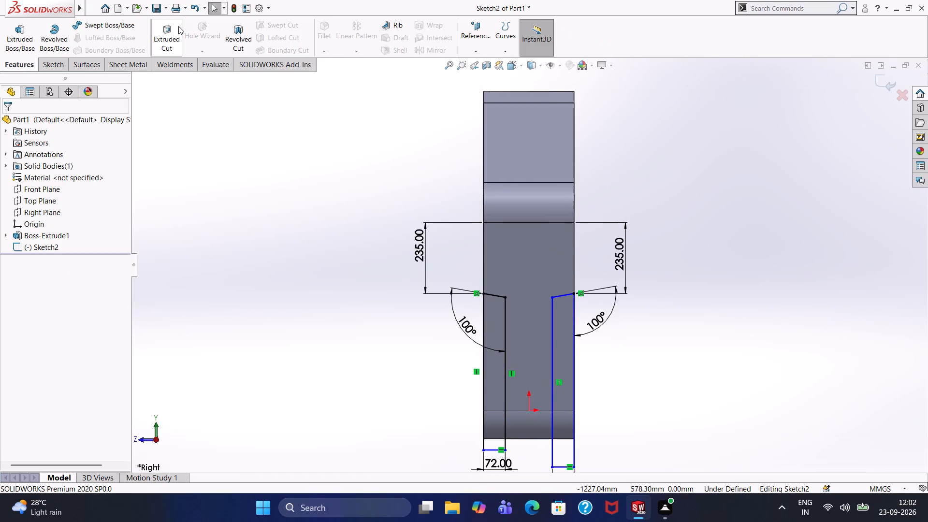
click(178, 26)
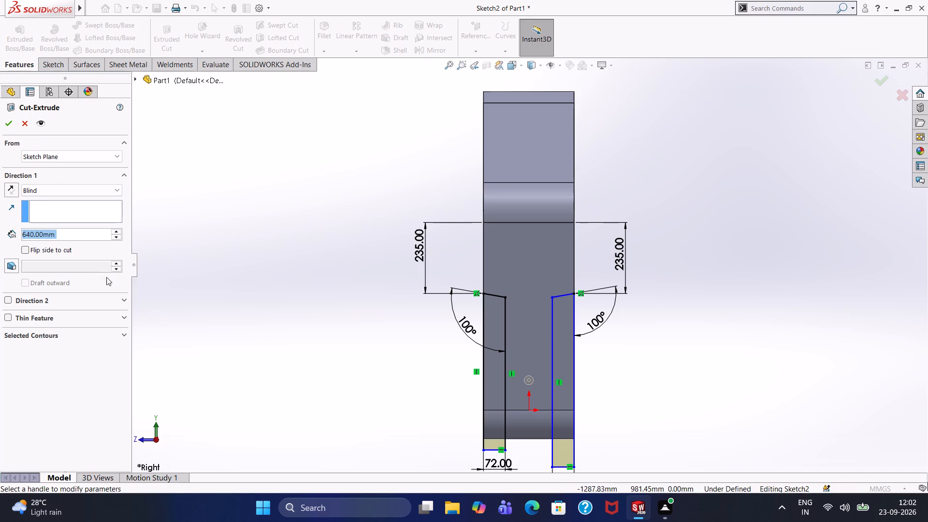
middle_drag(325, 333, 343, 336)
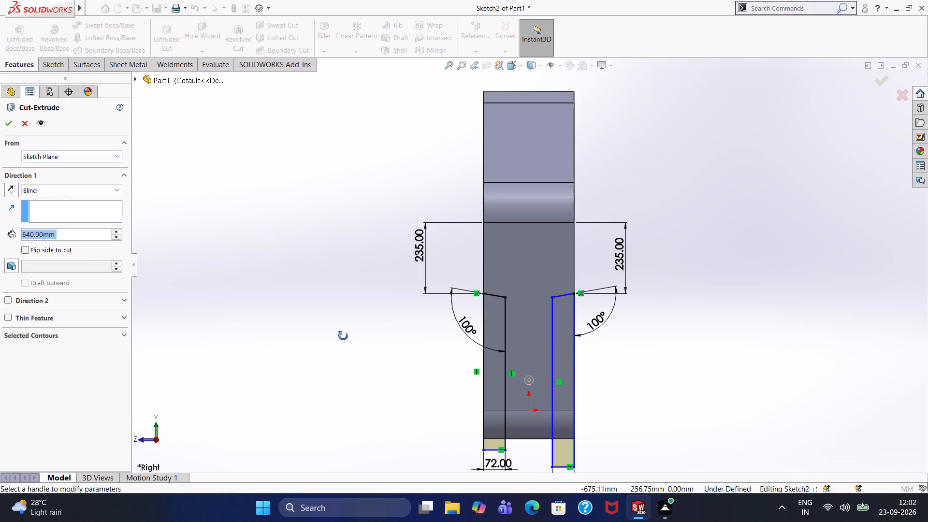
middle_drag(343, 336, 380, 340)
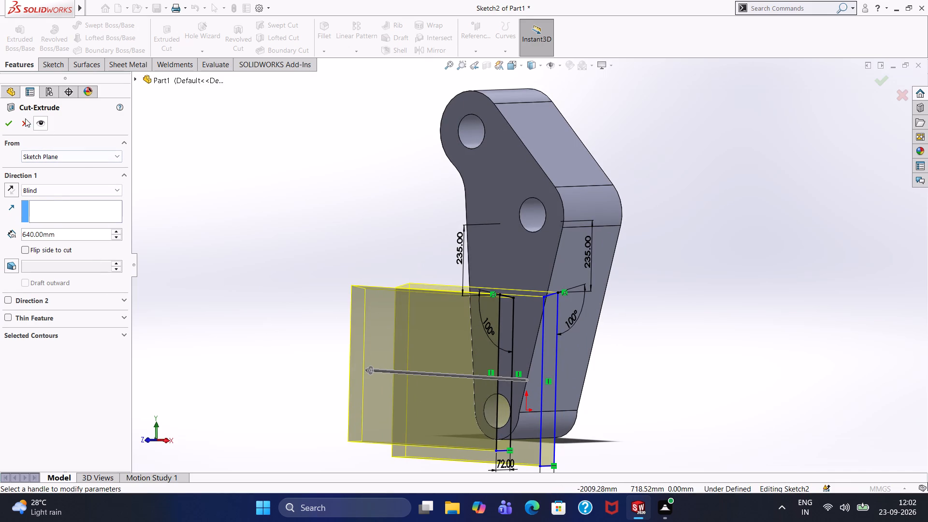
click(9, 120)
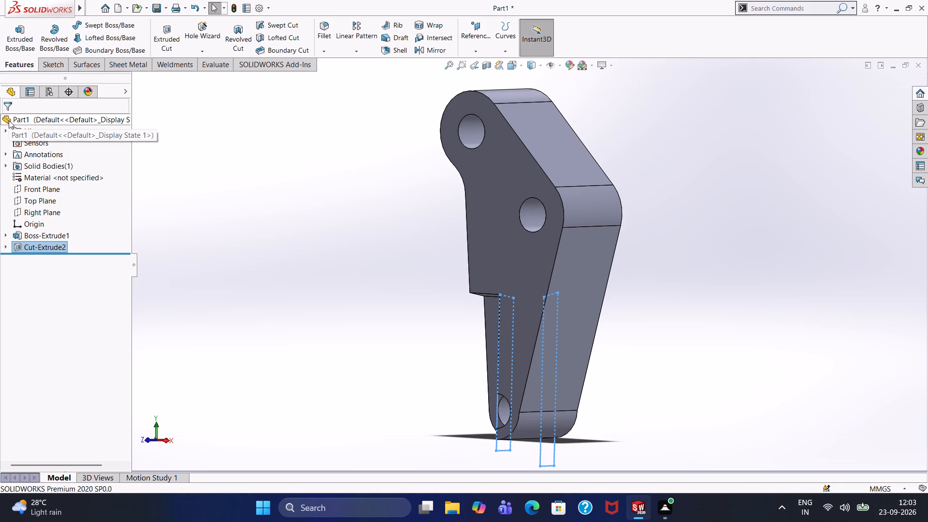
Examine from all sides how far the two recesses extend across the lower part of the link.
middle_drag(775, 314, 619, 321)
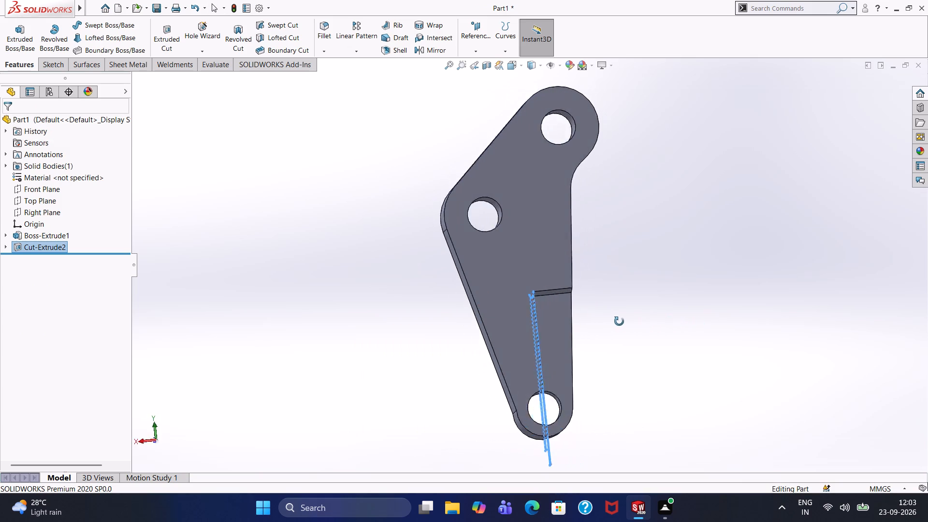
middle_drag(619, 321, 602, 321)
middle_drag(626, 323, 603, 302)
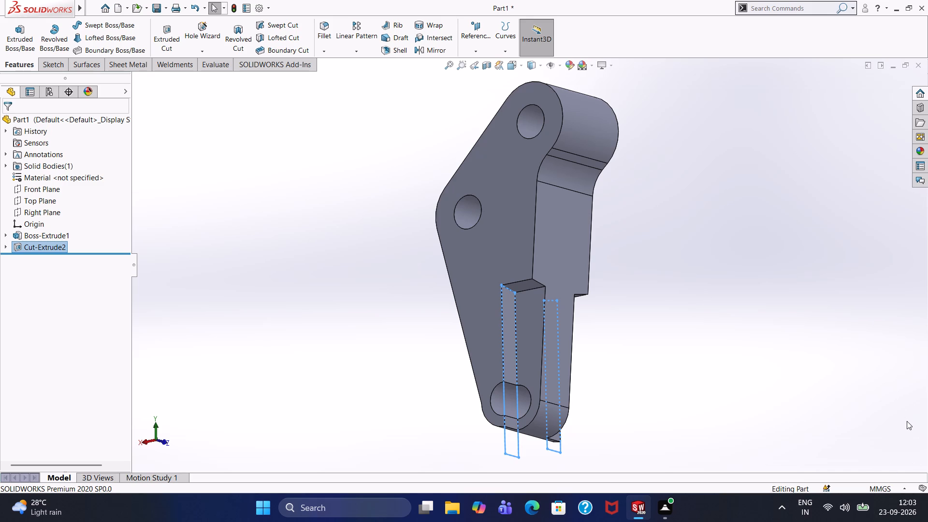
middle_drag(678, 330, 628, 336)
middle_click(627, 336)
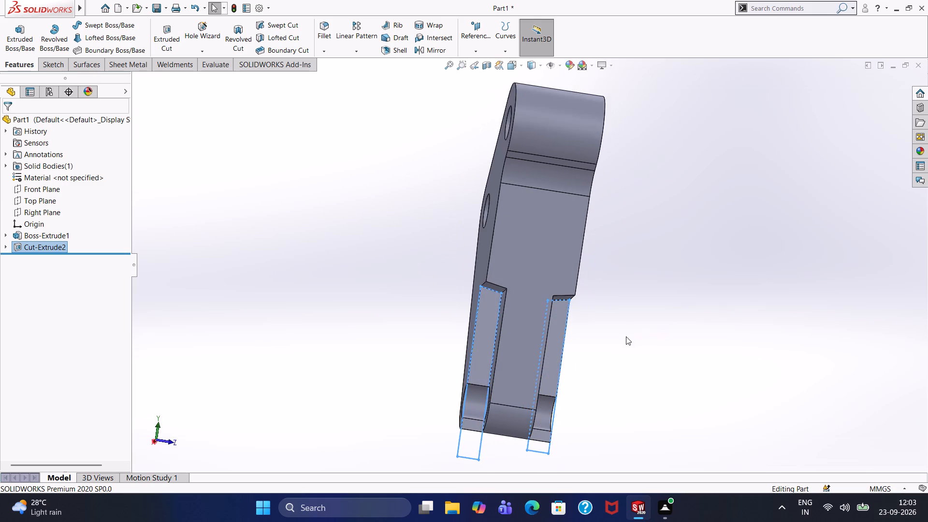
middle_drag(655, 327, 615, 327)
middle_drag(708, 313, 651, 317)
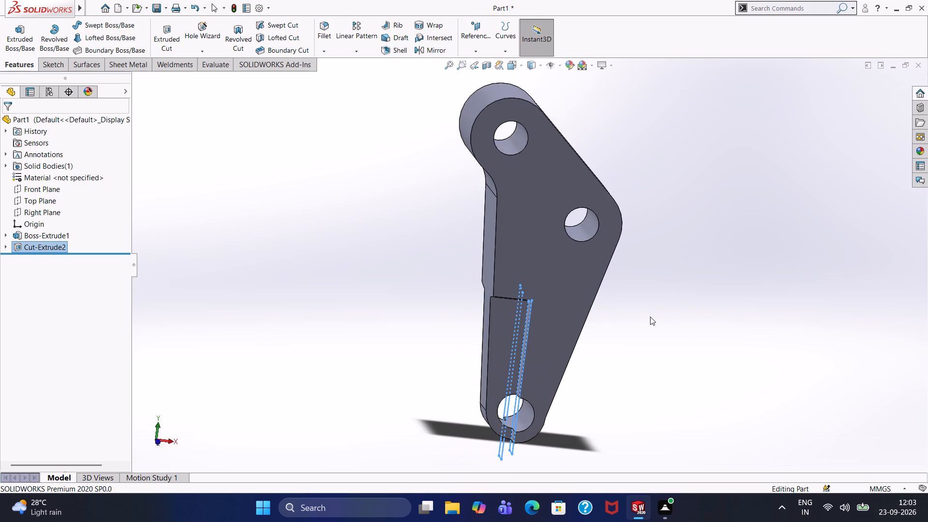
middle_drag(650, 317, 732, 326)
middle_drag(734, 327, 811, 349)
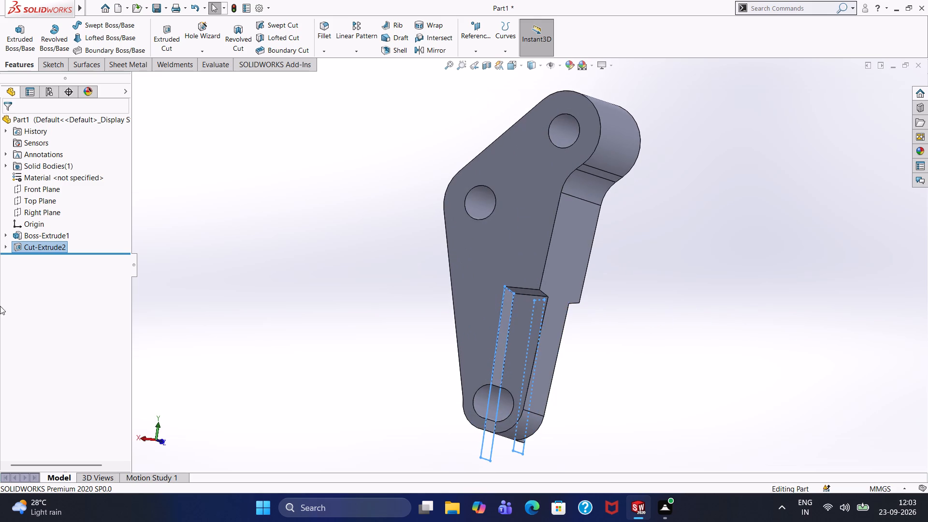
Open the sketch of the side-recess cut for editing.
click(40, 250)
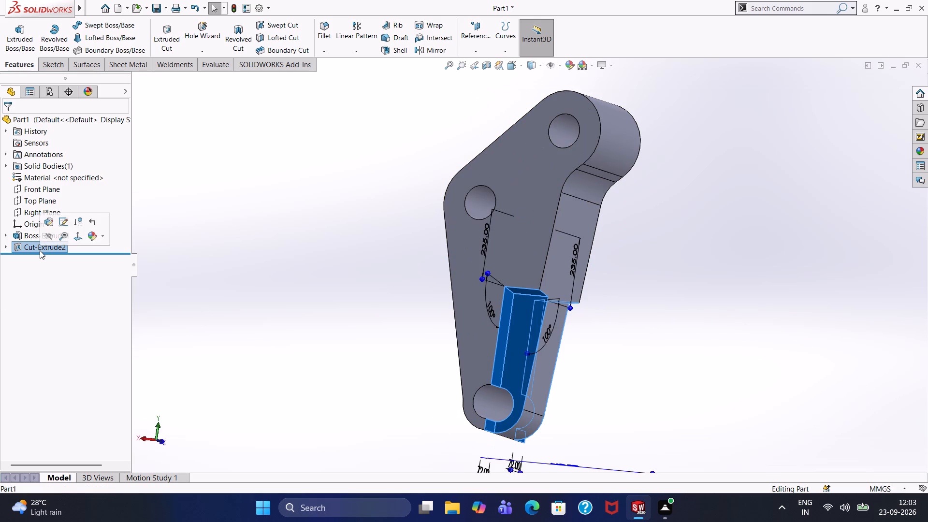
click(122, 237)
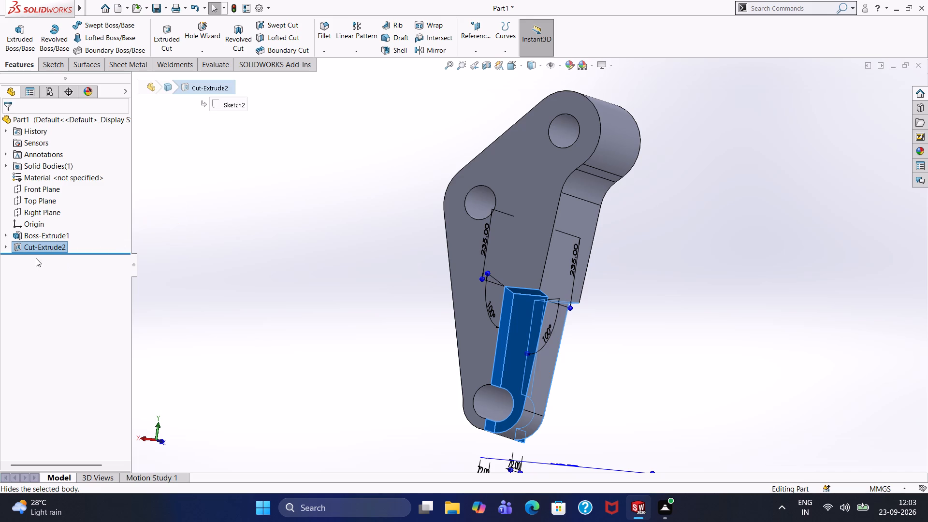
right_click(57, 249)
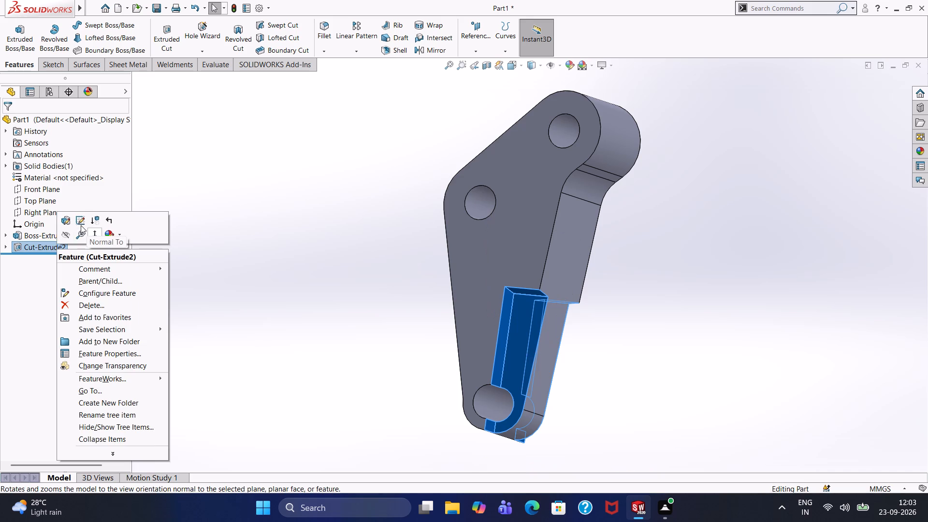
click(80, 224)
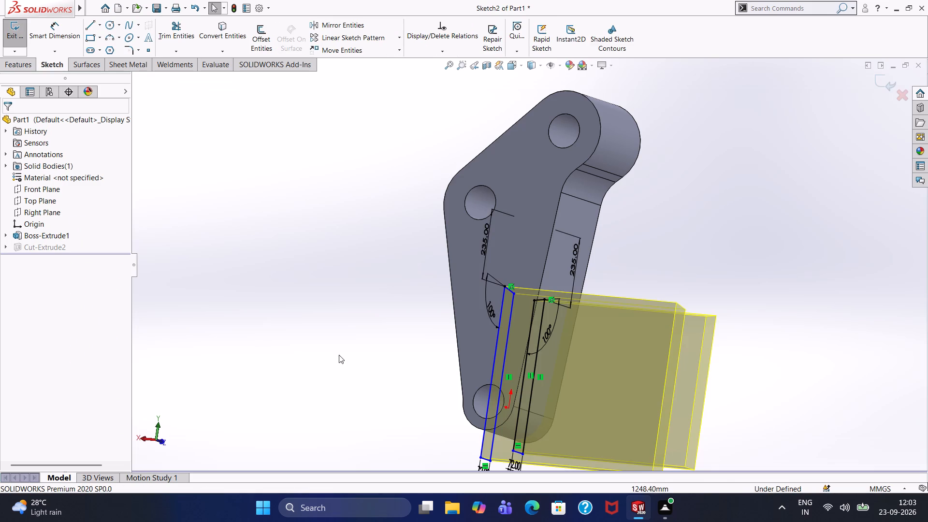
scroll(366, 356, up, 1)
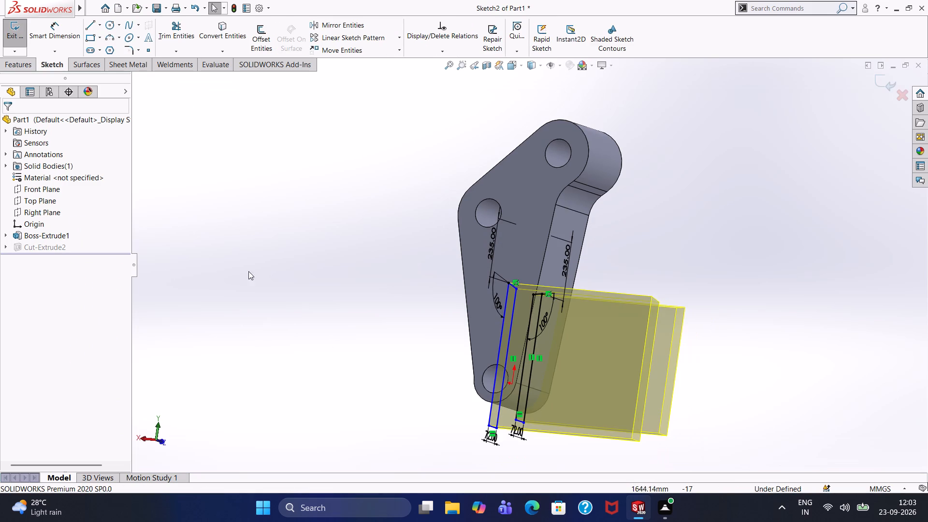
click(6, 63)
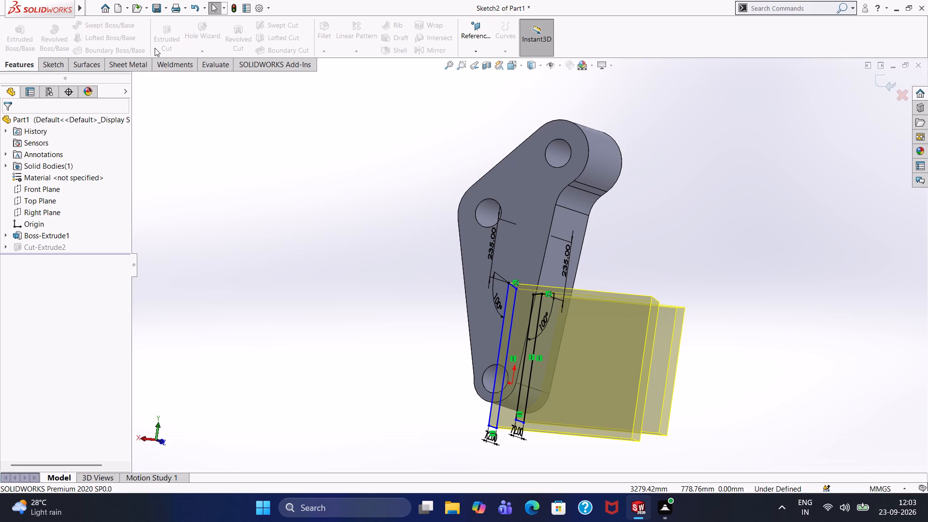
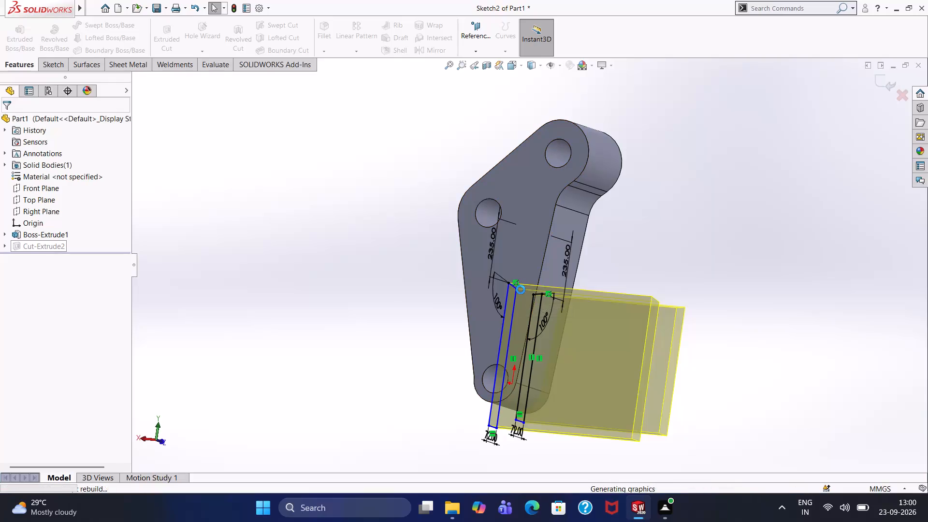
Undo the 640 mm Blind cut-extrude of the two side profiles.
key(ctrl+z)
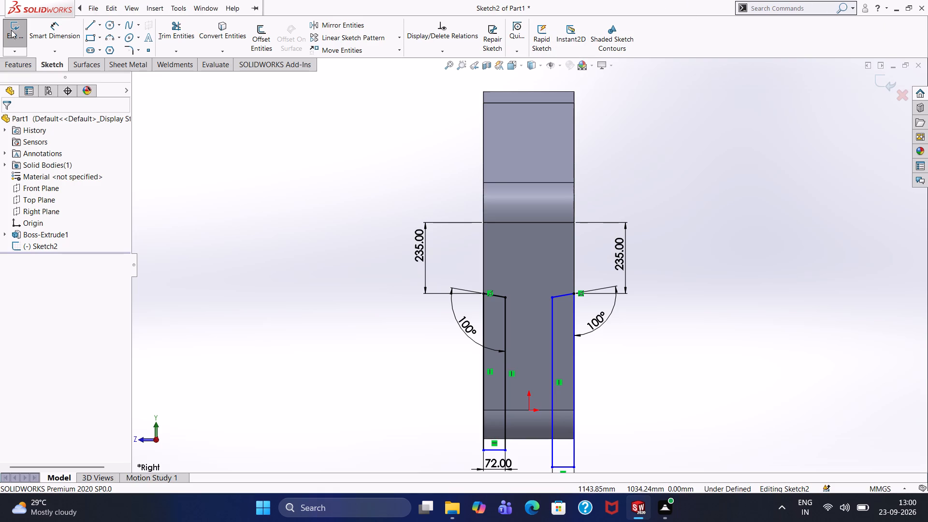
Cut-extrude both side profiles Mid Plane from the sketch plane through the lower part of the link, with a depth of 640 mm.
click(17, 64)
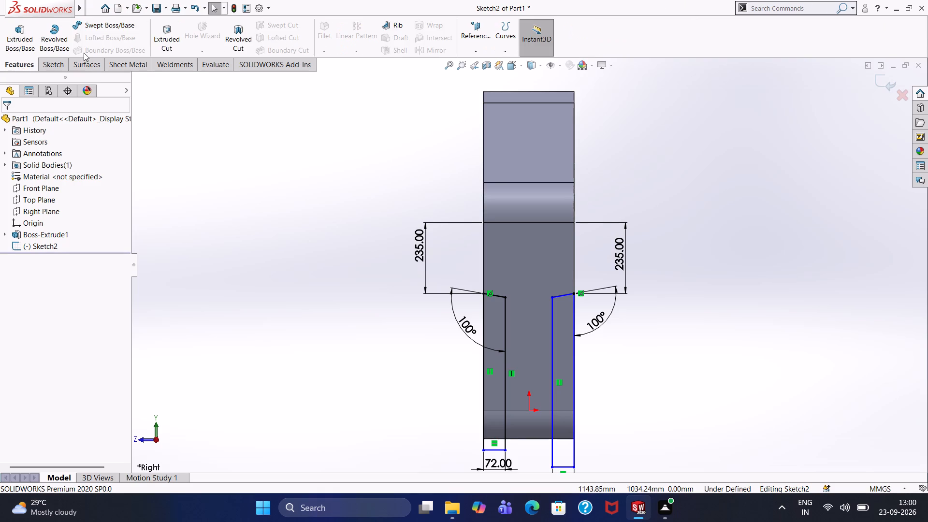
click(182, 35)
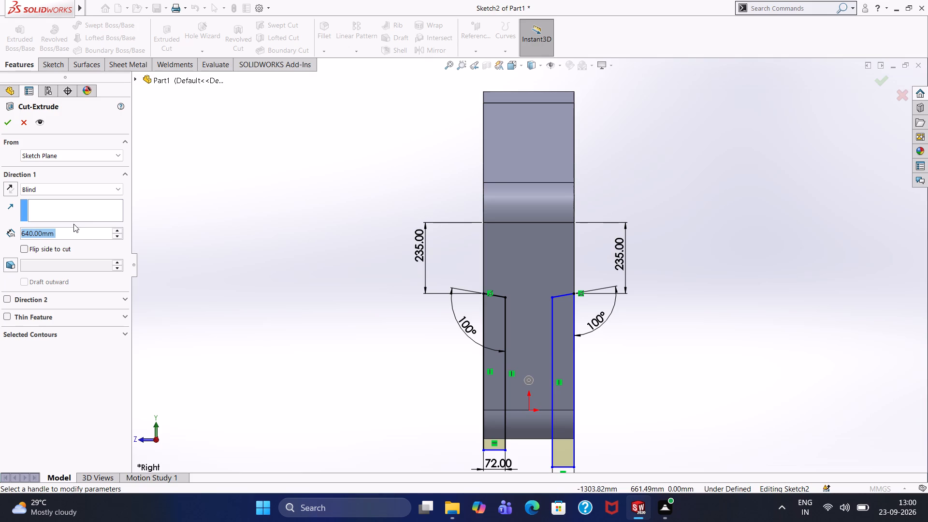
middle_drag(201, 235, 266, 263)
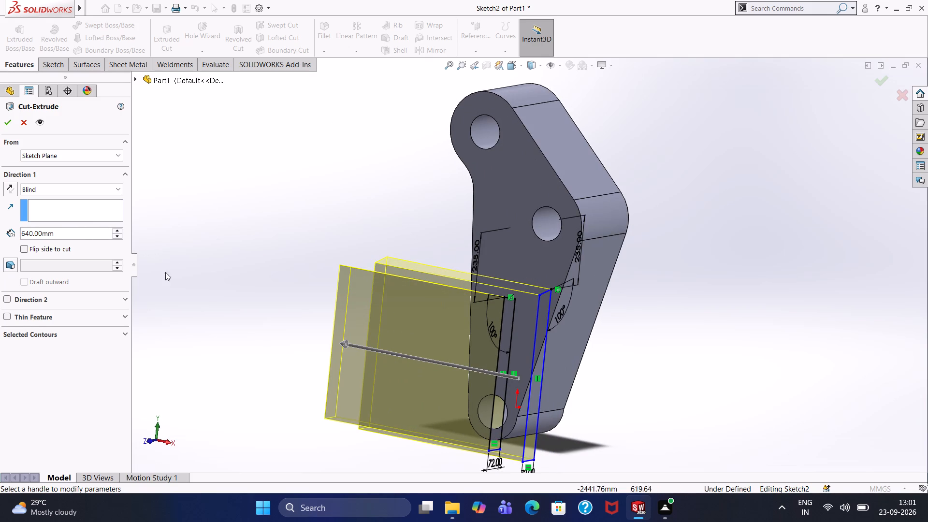
middle_drag(169, 263, 100, 242)
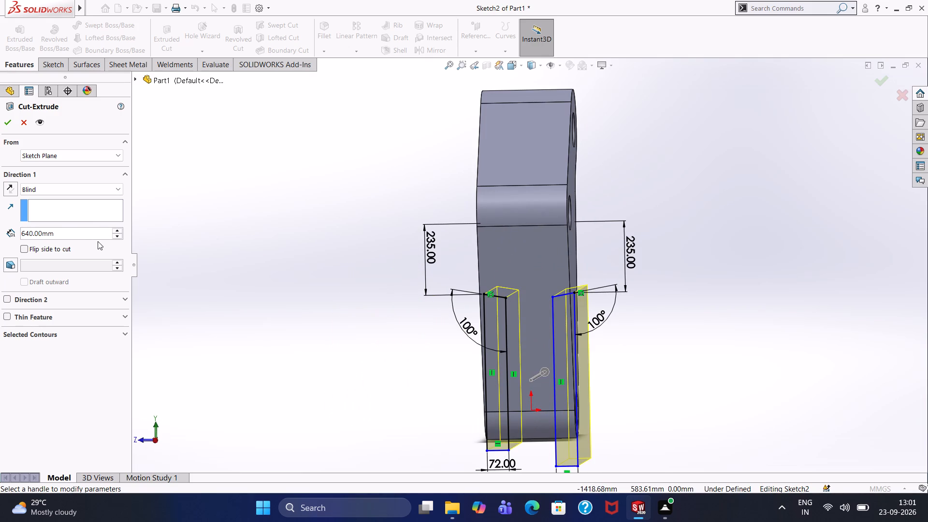
click(10, 188)
middle_drag(168, 241, 197, 247)
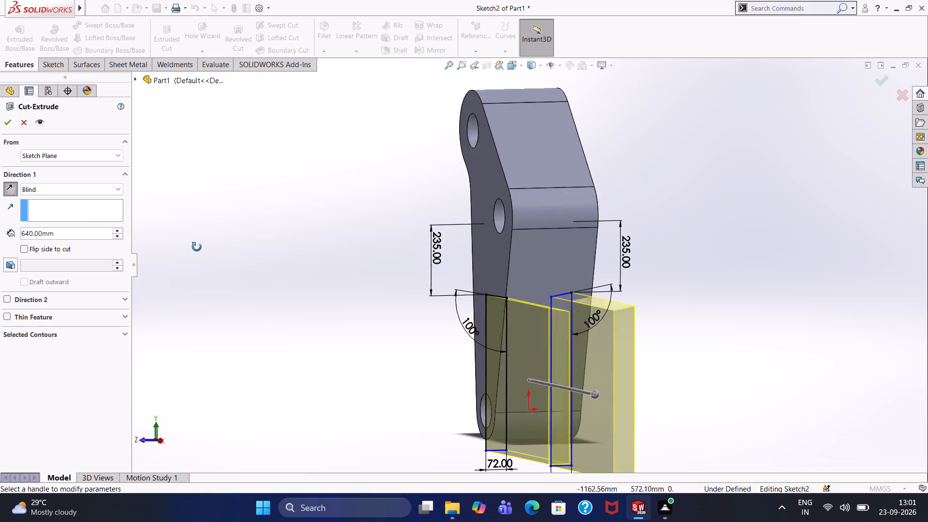
middle_drag(197, 247, 256, 258)
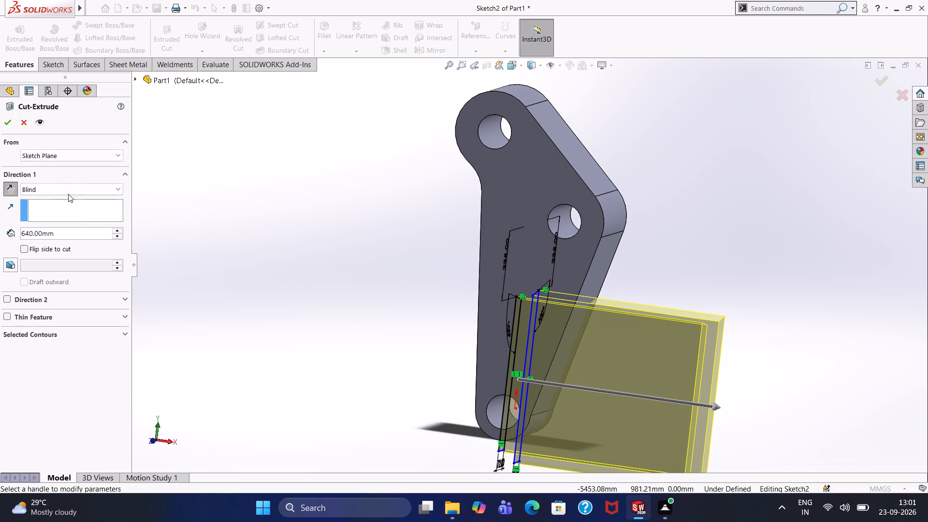
click(14, 188)
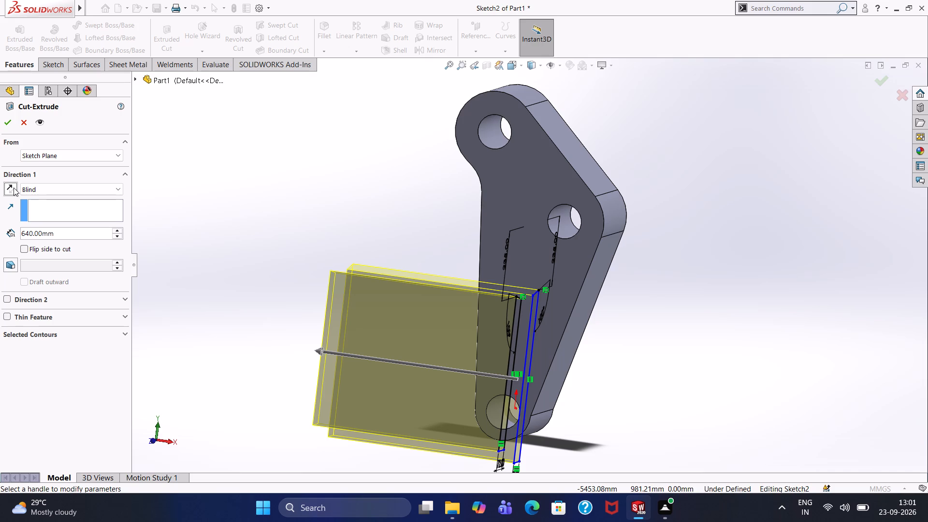
click(73, 189)
click(63, 265)
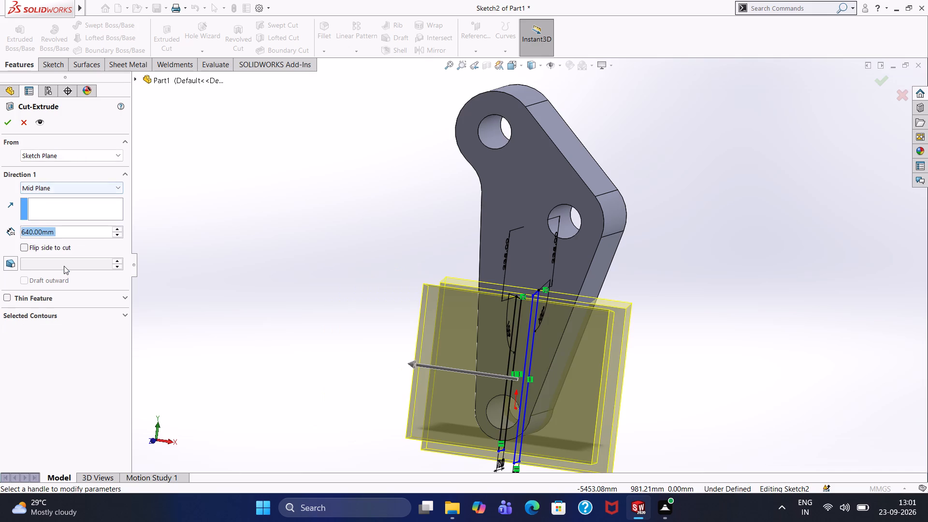
click(6, 122)
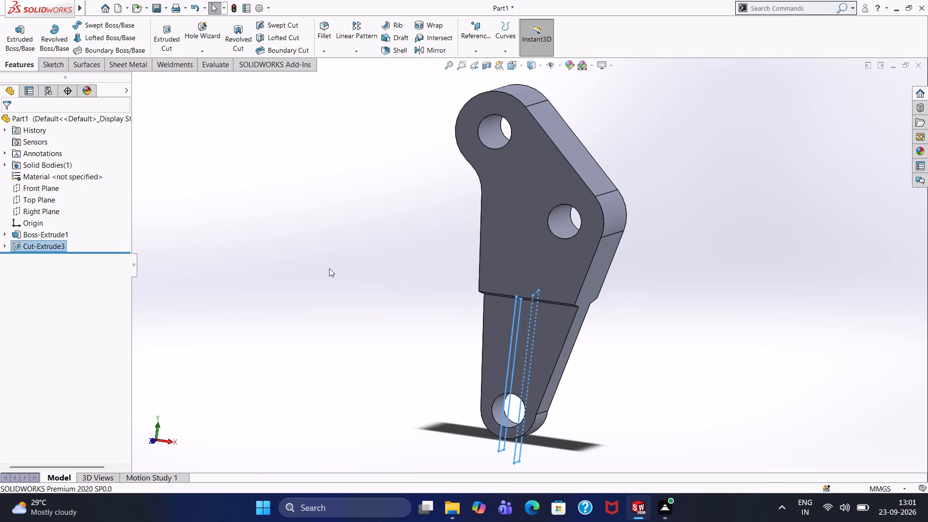
click(329, 268)
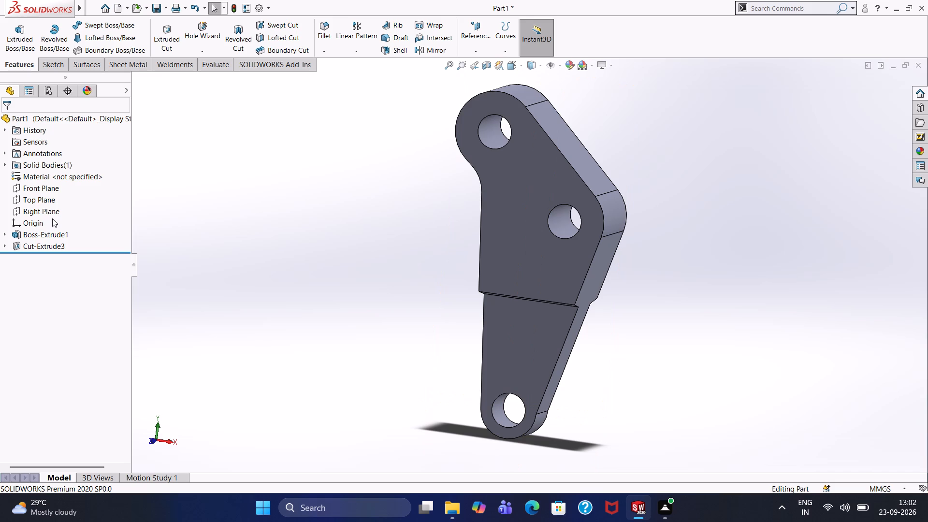
On the Front Plane, sketch a closed four-sided profile around the link's upper part, about 1044 mm wide, left side about 627 mm, bottom edge sloping.
click(49, 186)
click(102, 172)
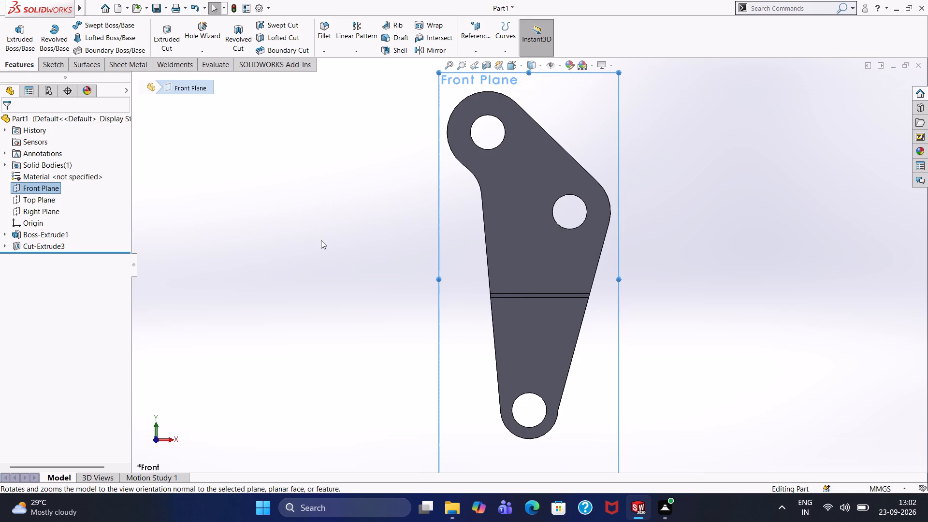
click(63, 68)
click(88, 29)
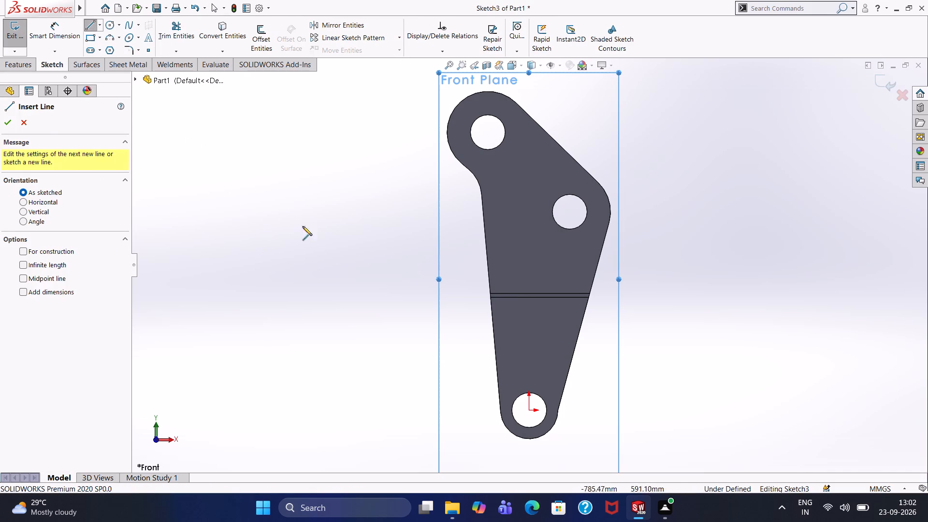
scroll(389, 161, up, 2)
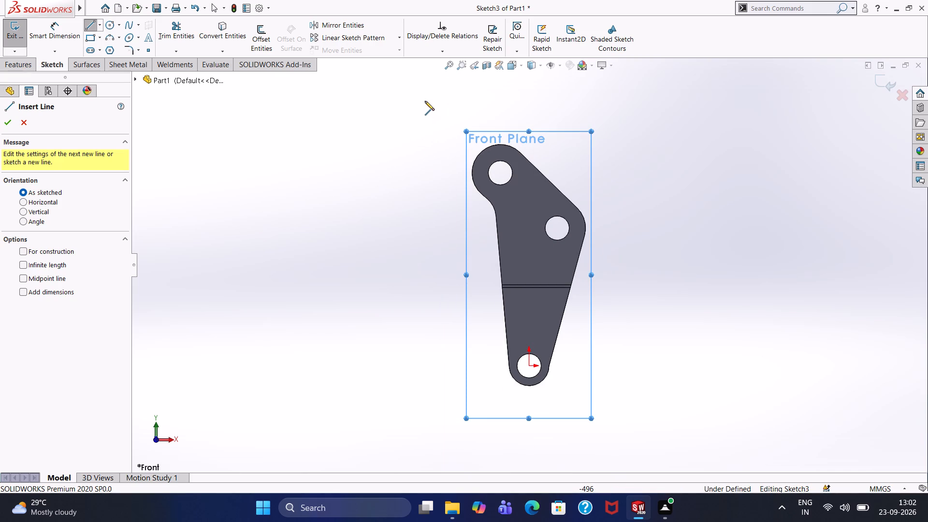
click(419, 103)
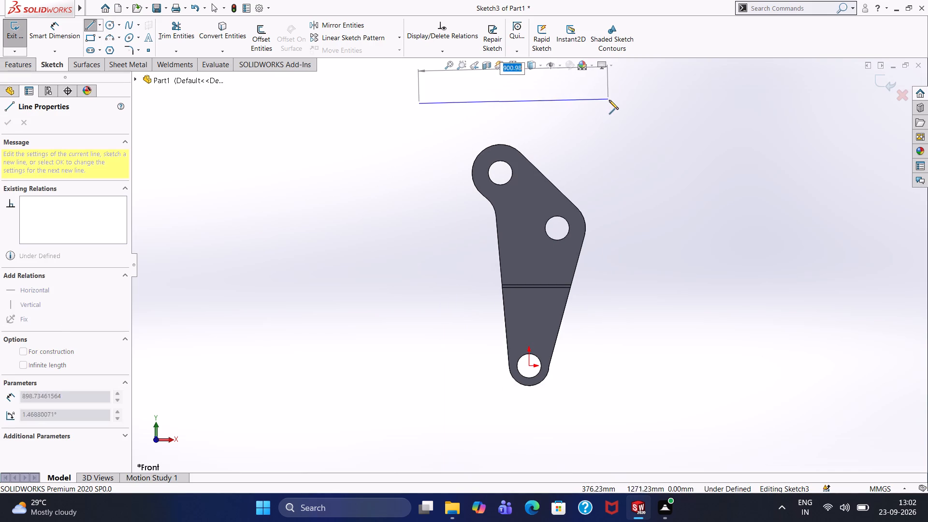
click(638, 104)
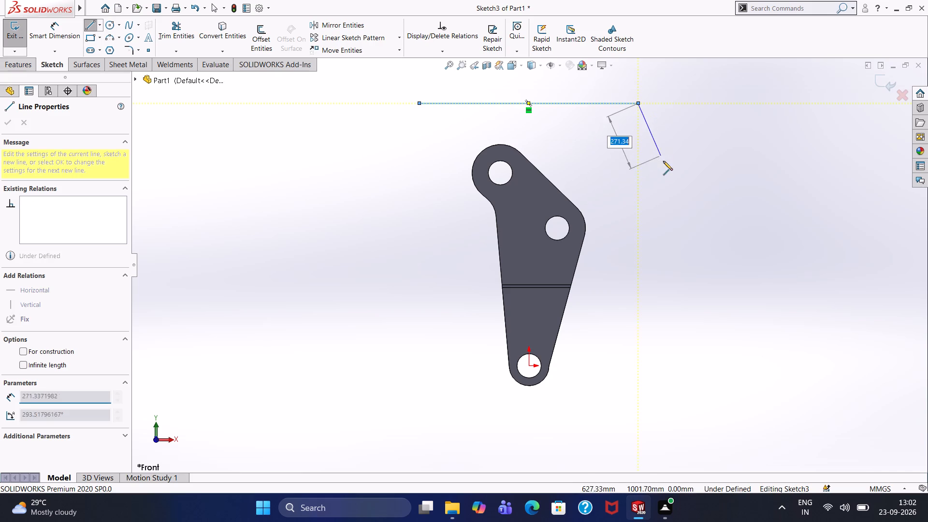
click(638, 272)
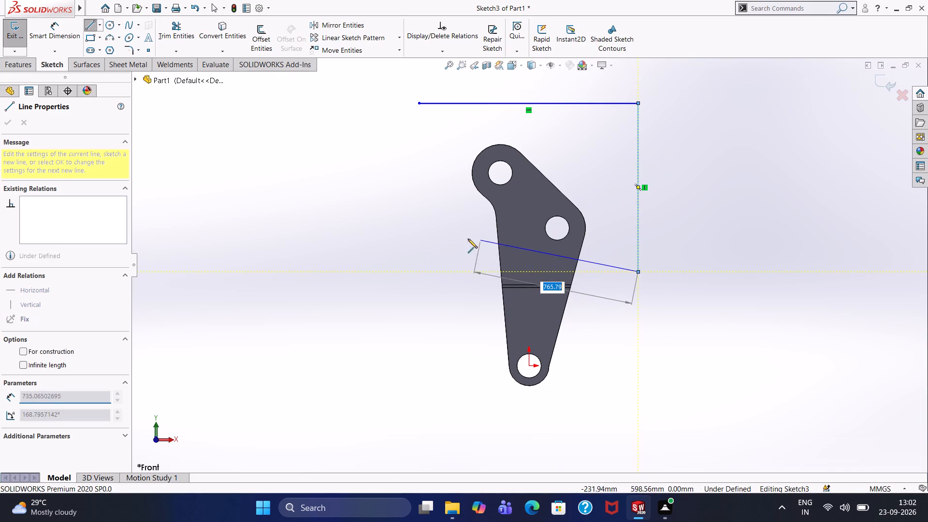
click(420, 235)
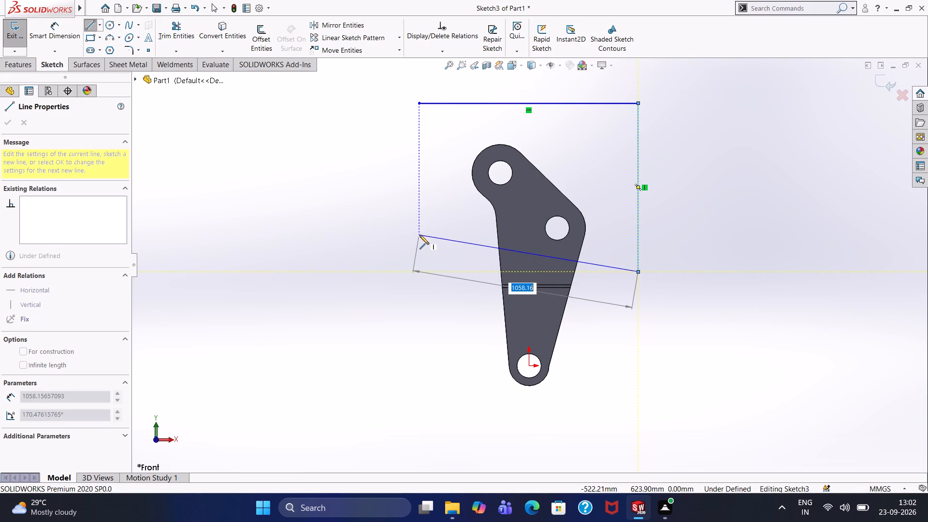
click(419, 103)
right_click(381, 160)
click(387, 170)
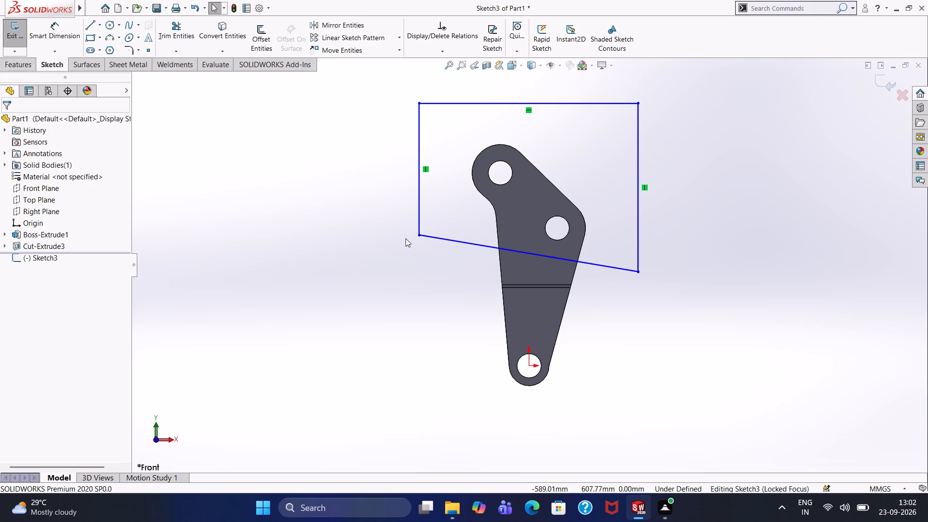
Dimension the left vertical side of the four-sided profile to 600 mm.
click(68, 29)
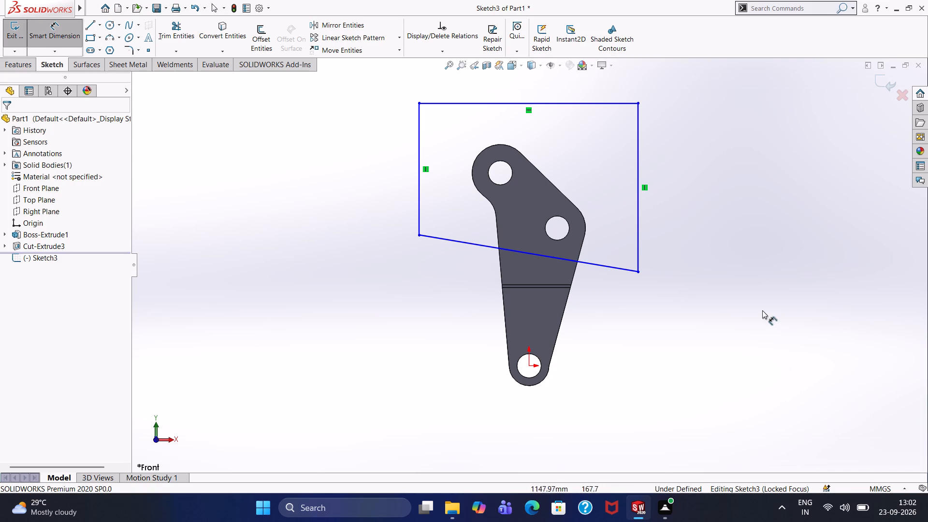
click(420, 101)
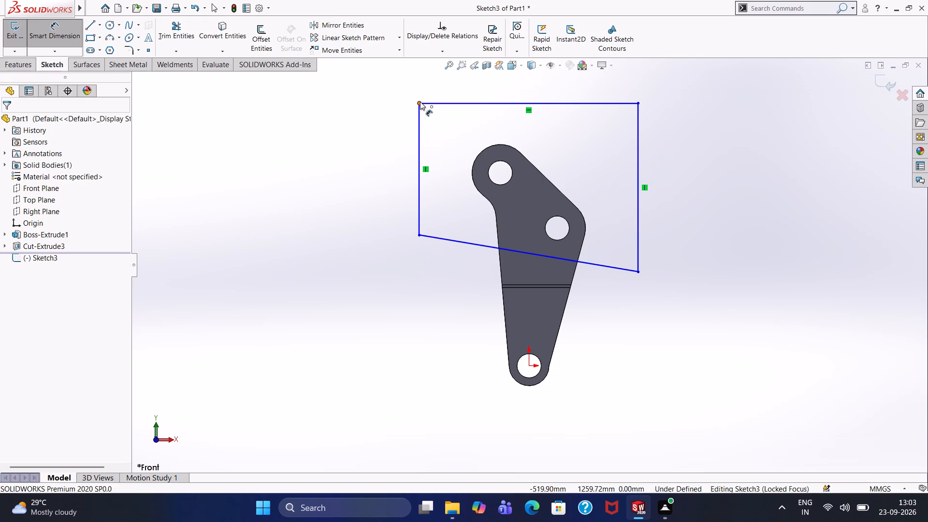
click(419, 234)
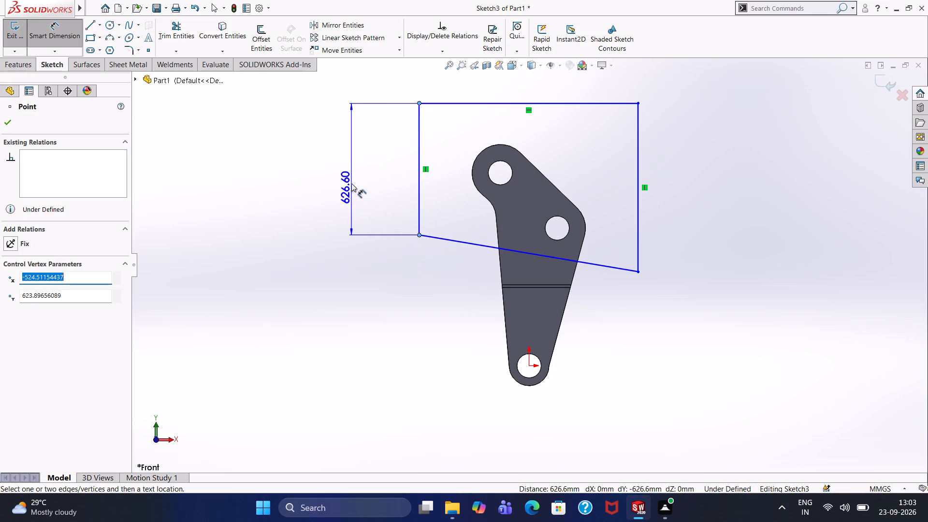
click(351, 181)
key(6)
text(00)
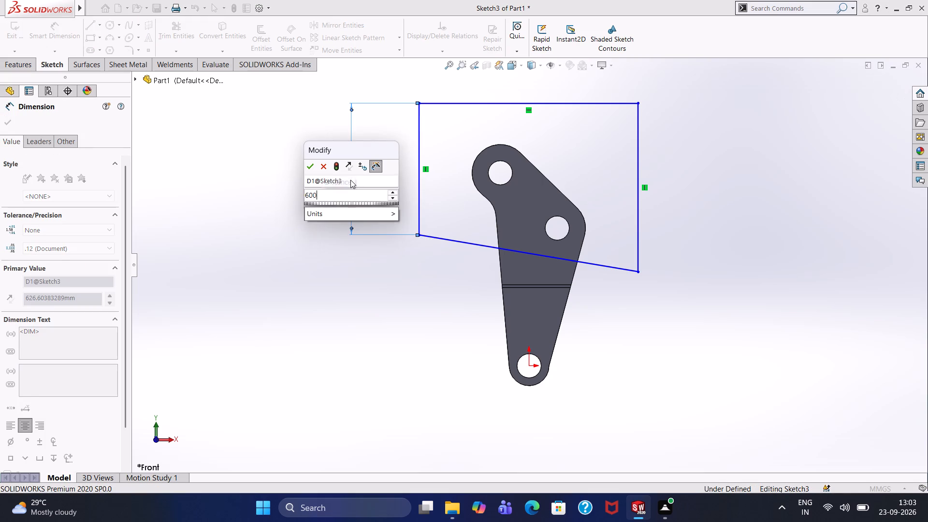
key(Return)
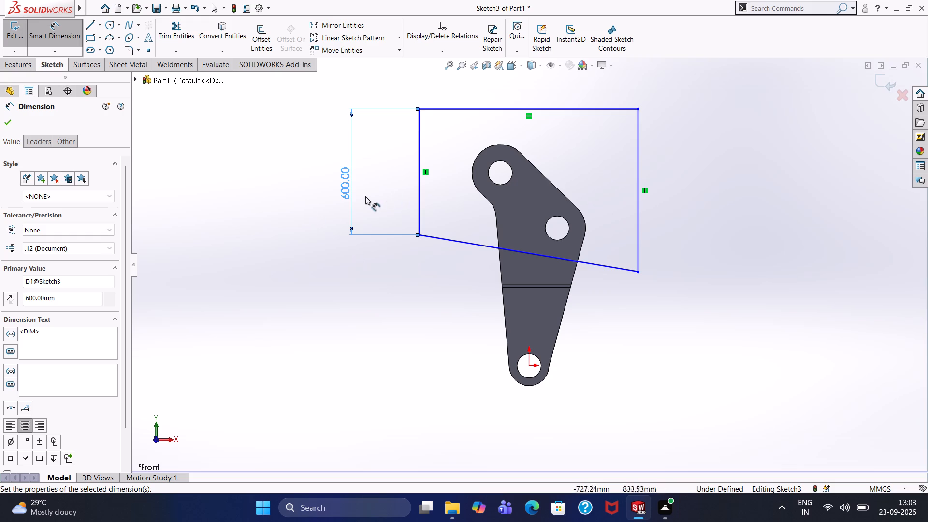
Dimension the vertical distance from the origin to the profile's lower right corner as 410 mm.
click(529, 365)
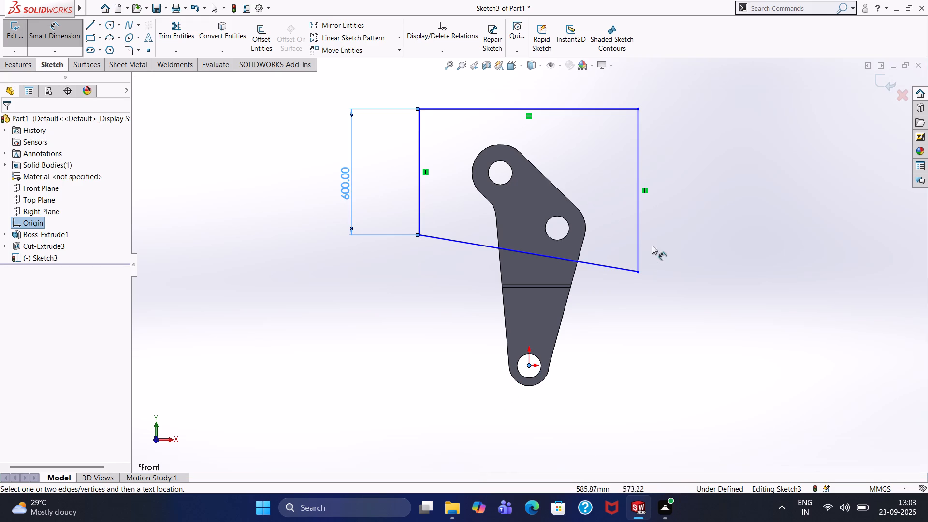
click(640, 273)
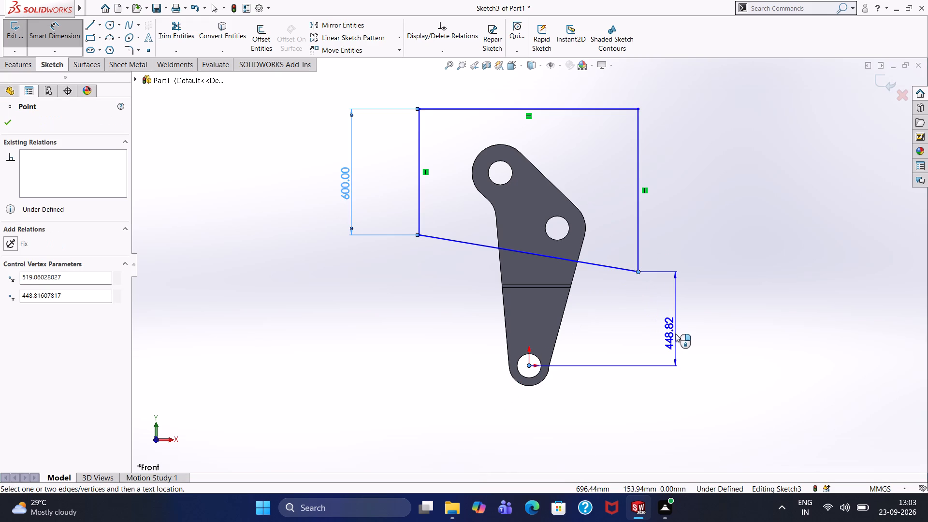
click(675, 333)
key(4)
key(1)
key(0)
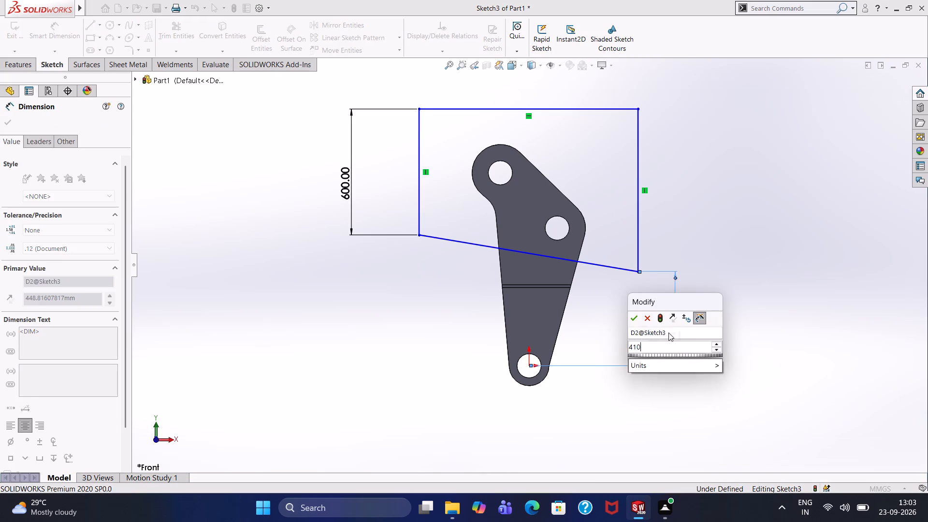
key(Return)
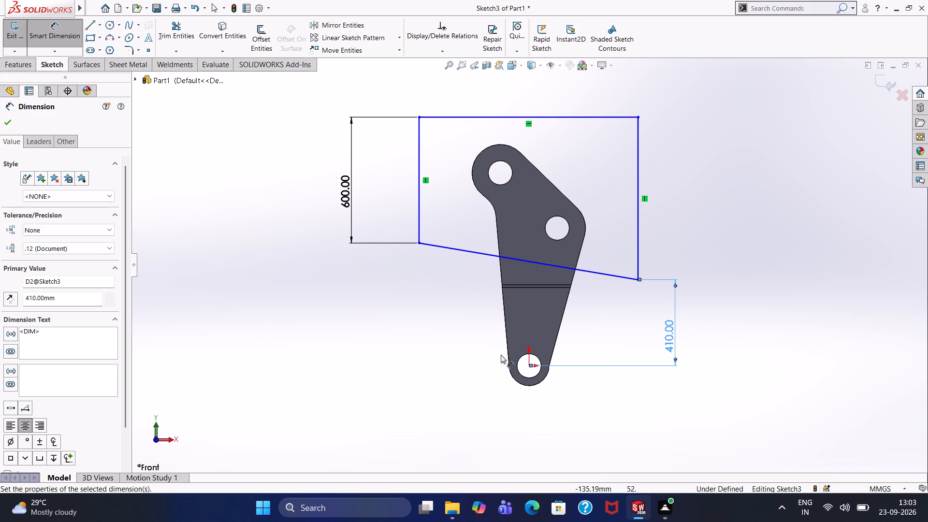
Dimension the horizontal distance from the profile's lower left corner to the origin as 351 mm.
click(418, 243)
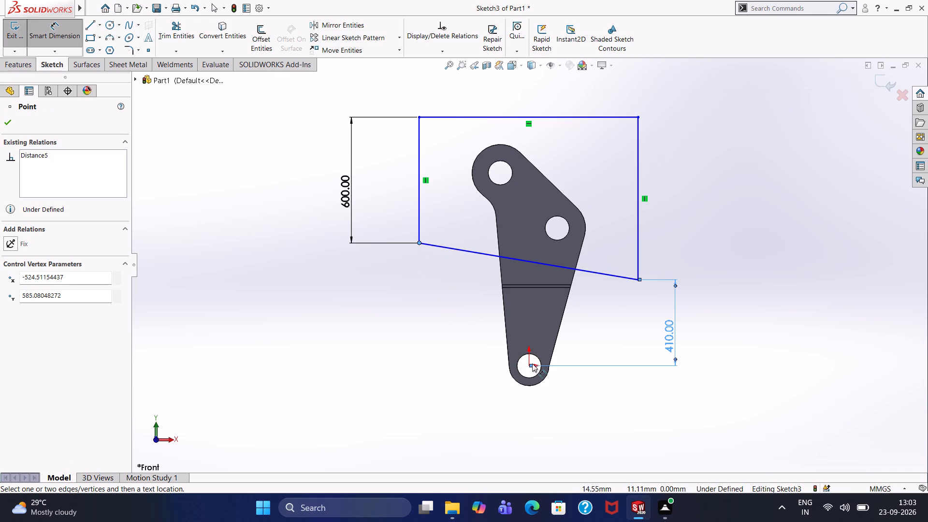
click(528, 364)
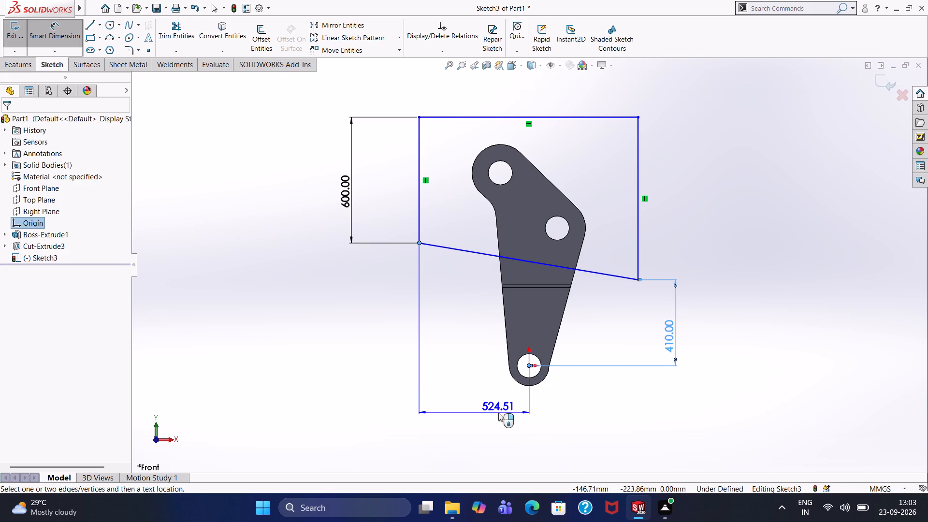
click(498, 413)
text(351)
key(Return)
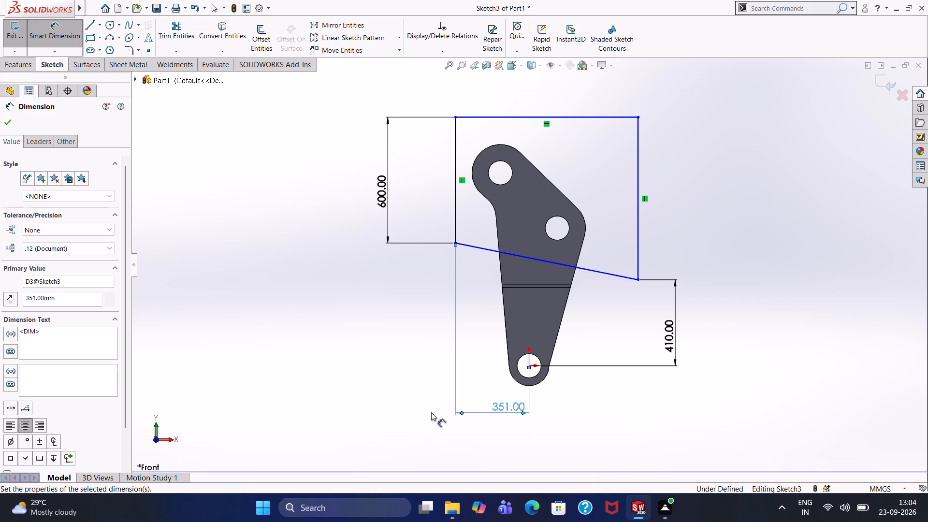
Dimension the horizontal distance from the origin to the profile's lower right corner as 410 mm.
click(529, 365)
click(638, 279)
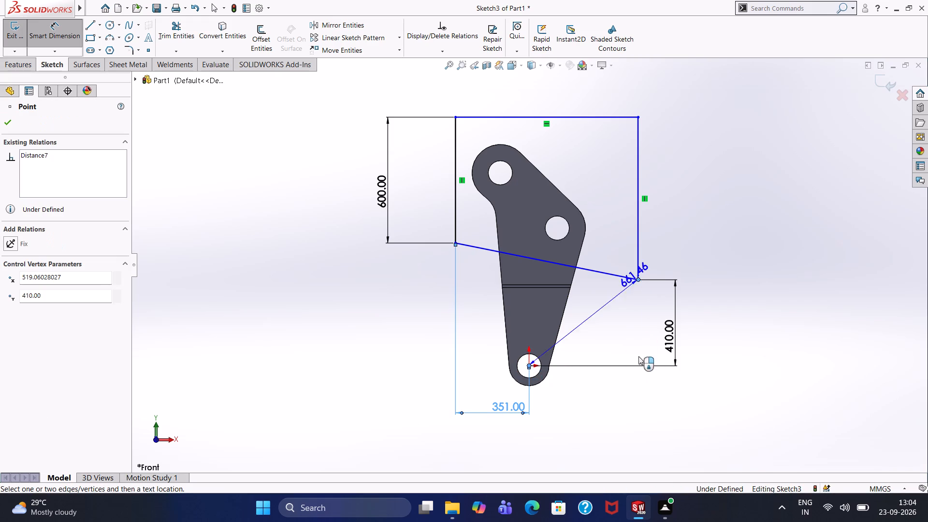
click(597, 417)
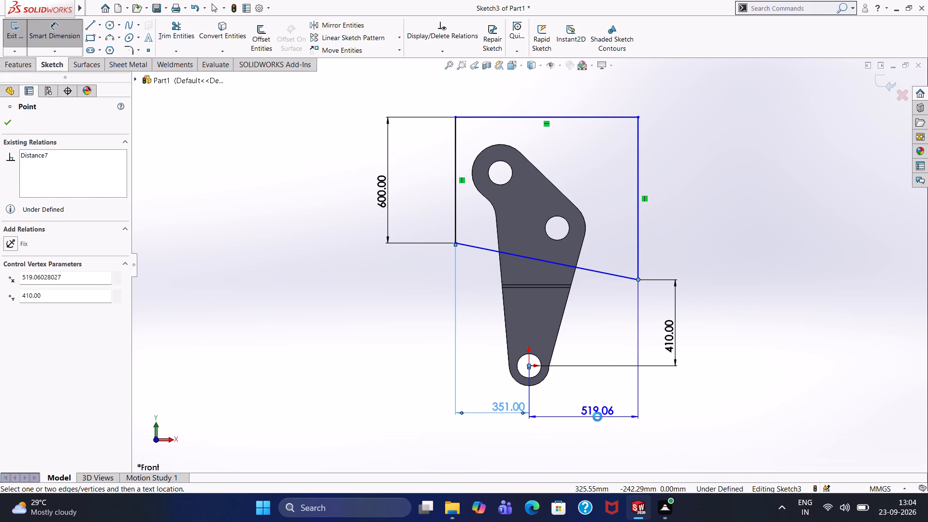
text(410)
key(Return)
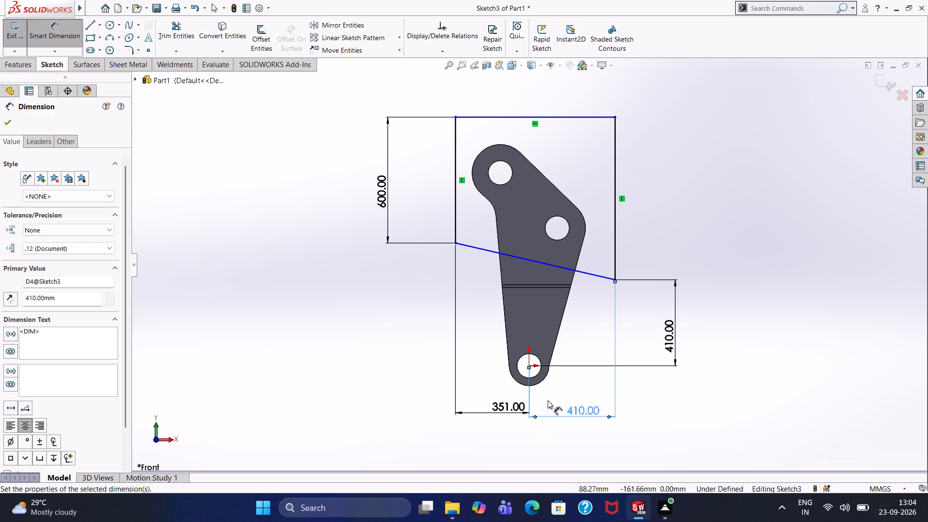
Dimension the vertical distance from the profile's lower left corner to the origin as 531 mm.
click(456, 244)
click(528, 365)
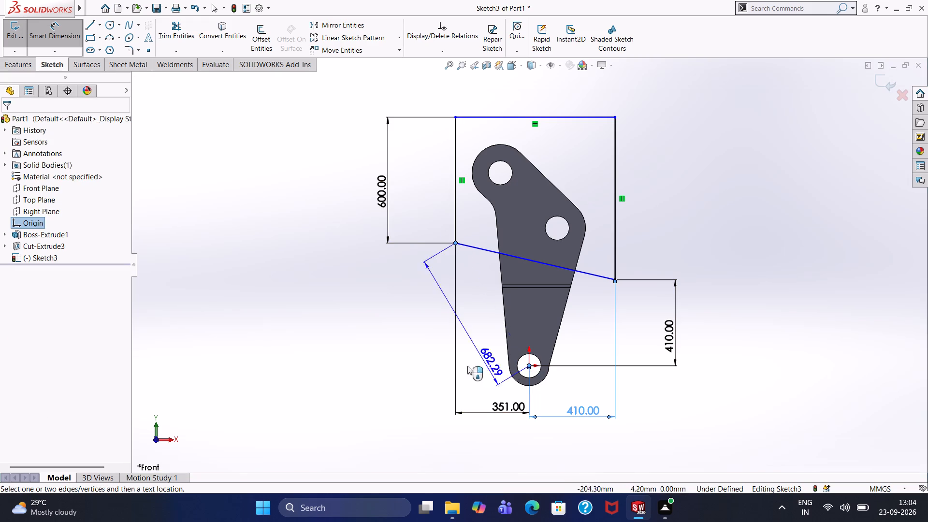
click(408, 349)
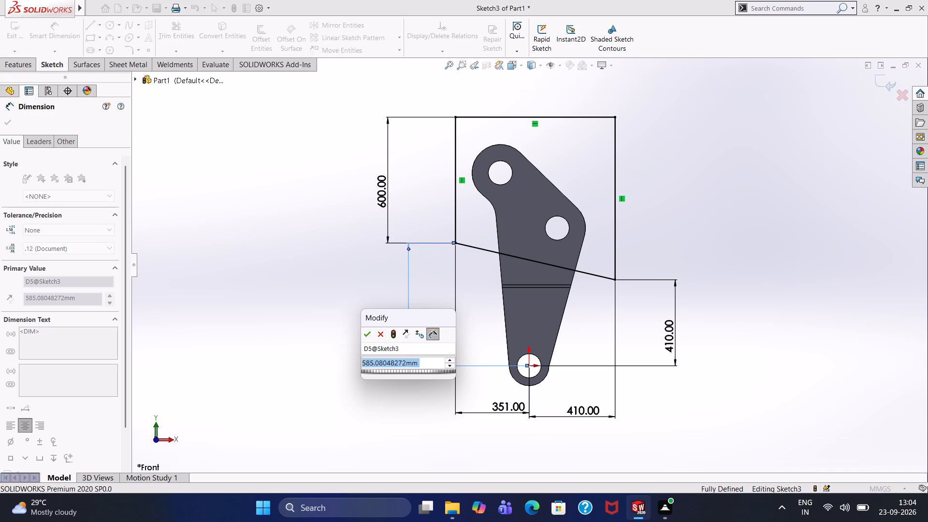
text(531)
key(Return)
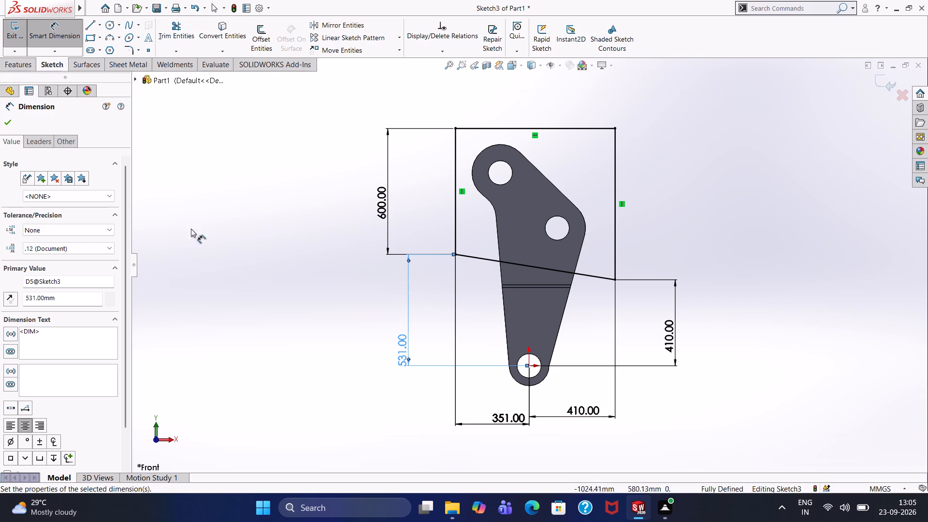
click(9, 123)
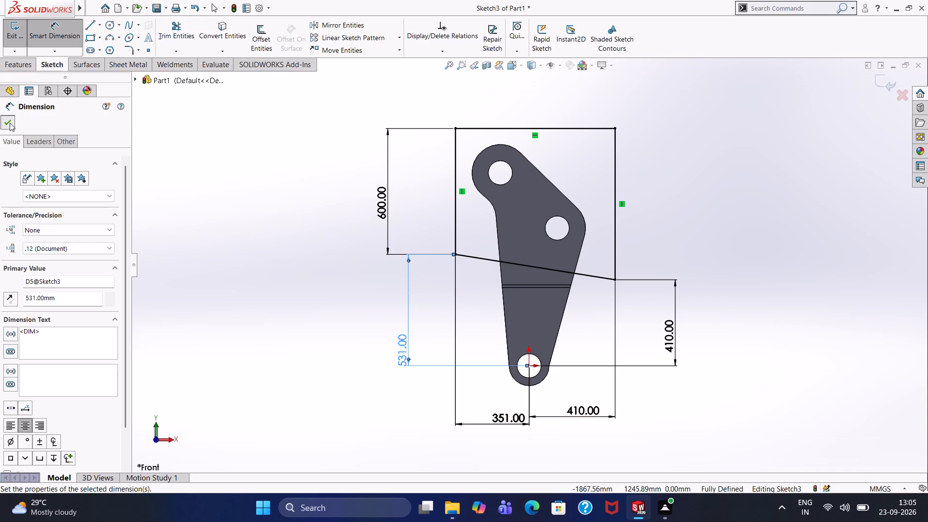
click(282, 182)
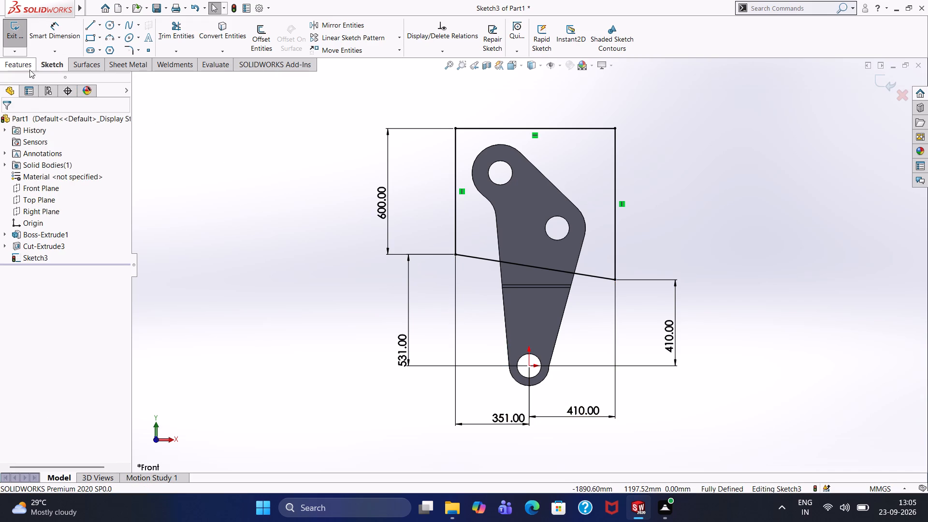
Cut the four-sided profile through the link's upper part with a Mid Plane Extruded Cut of 143.50 mm.
click(28, 65)
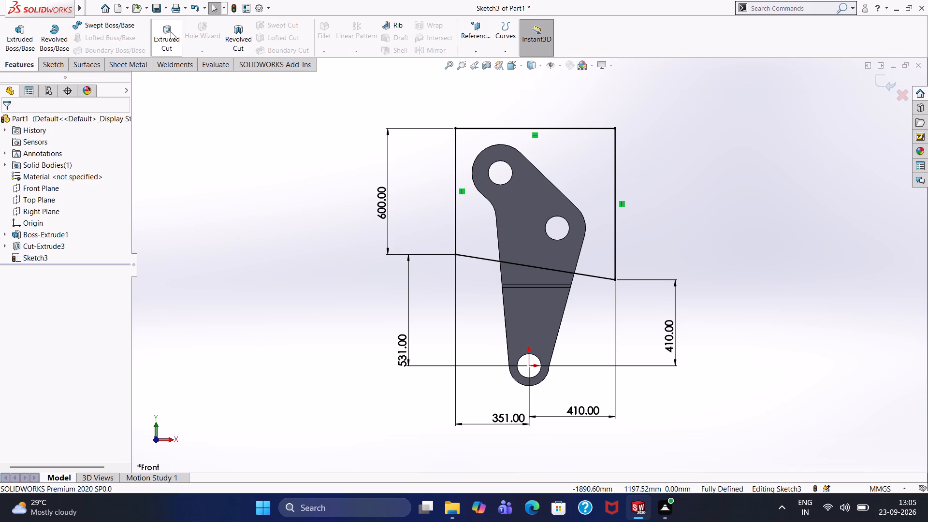
click(171, 32)
middle_drag(359, 251, 298, 260)
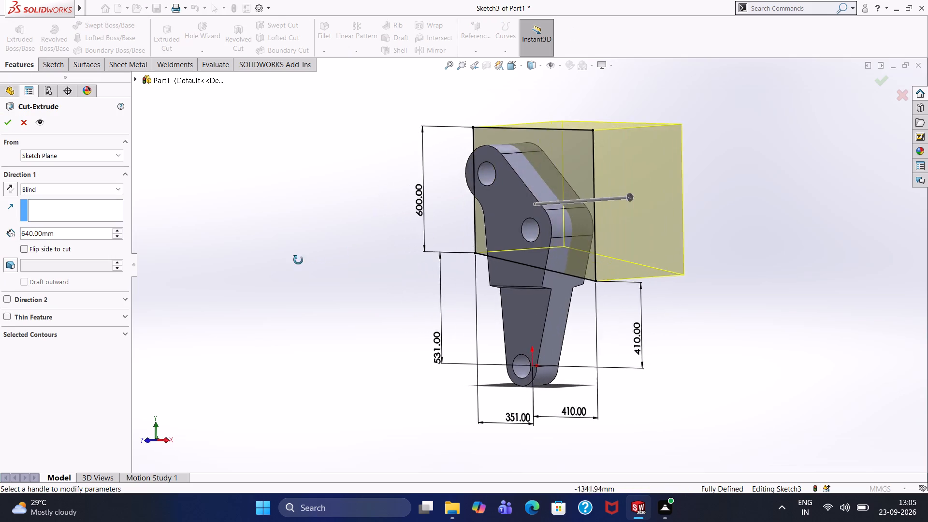
middle_drag(298, 260, 260, 261)
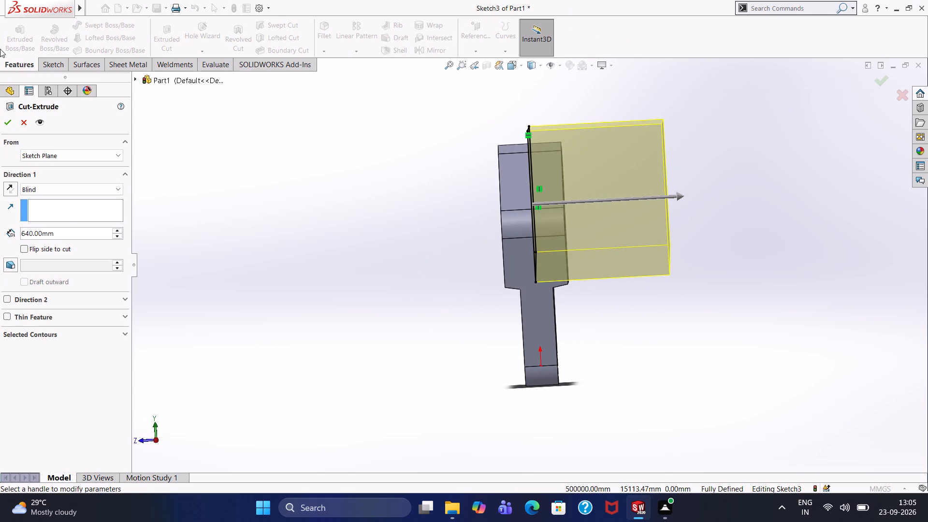
click(87, 192)
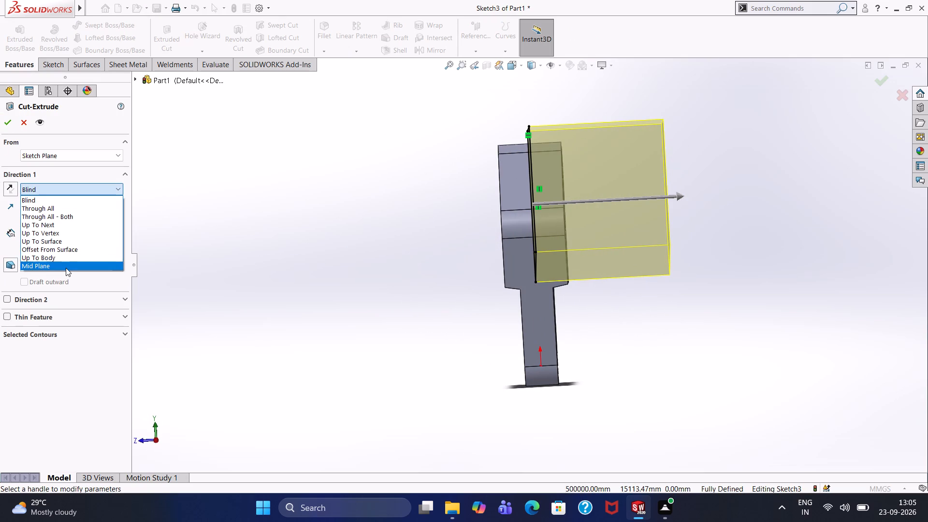
click(66, 268)
click(66, 231)
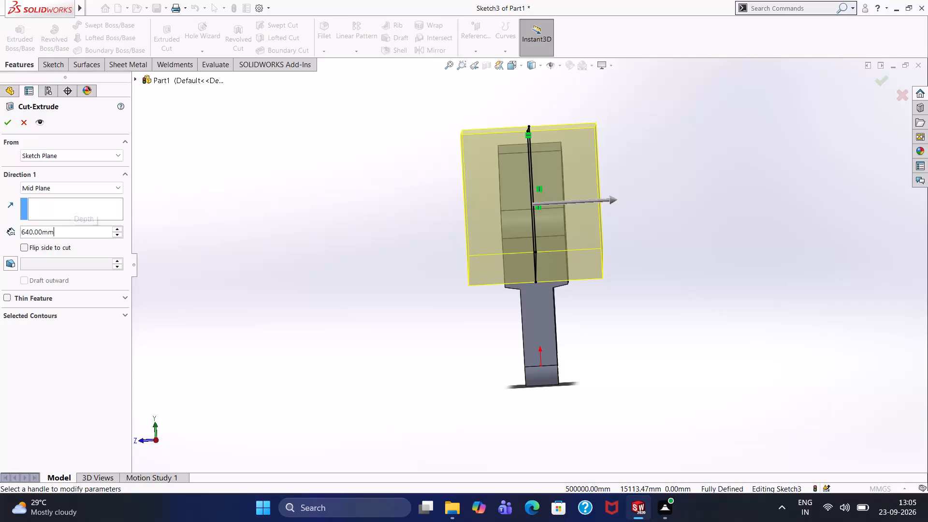
drag(66, 231, 0, 242)
text(143.)
text(50)
key(Return)
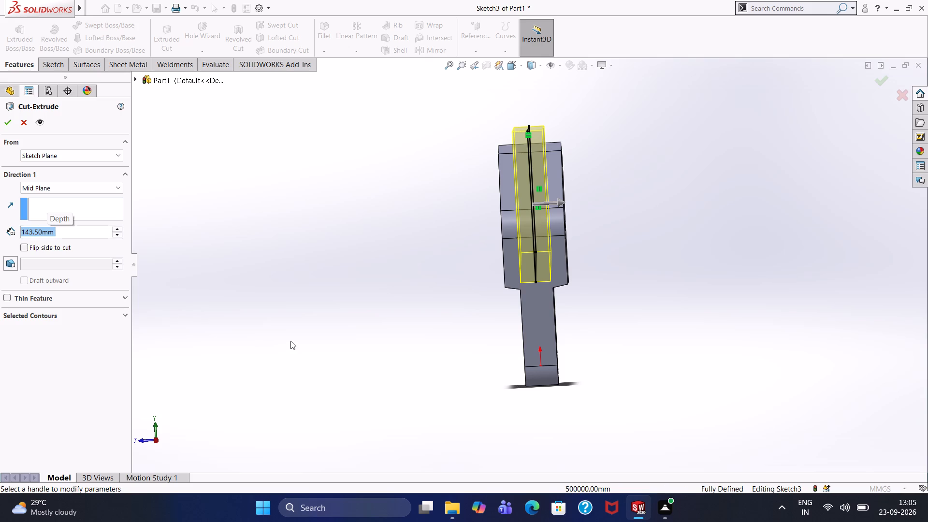
click(8, 124)
click(399, 240)
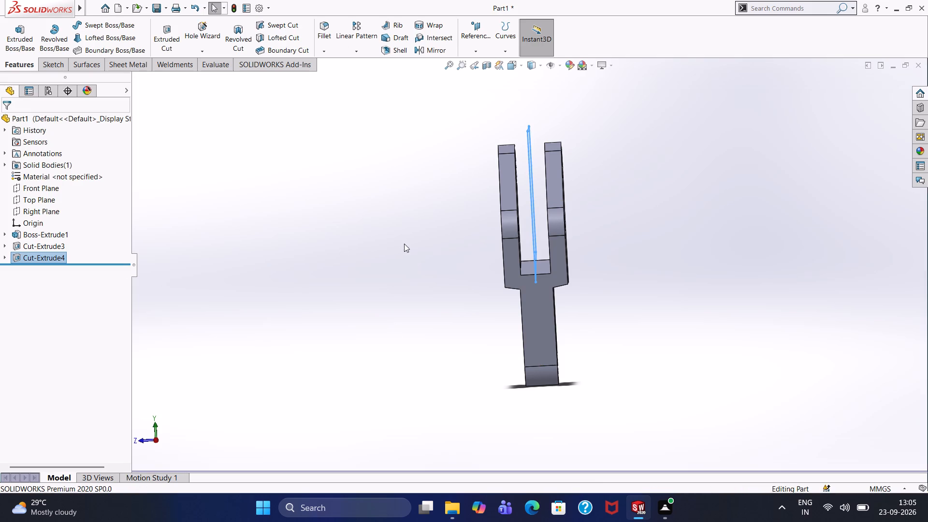
Examine the forked link and its centre slot from several sides.
middle_drag(404, 244, 425, 167)
middle_drag(357, 252, 413, 173)
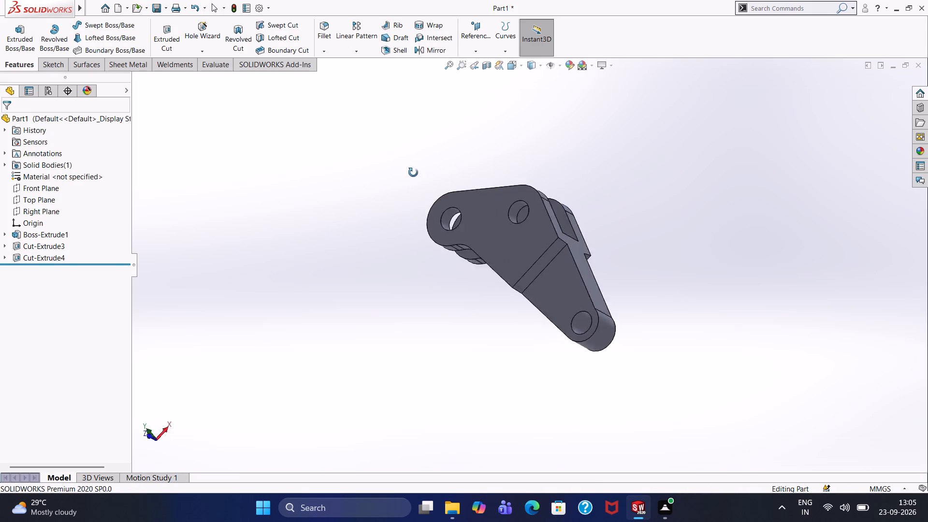
middle_drag(413, 173, 428, 169)
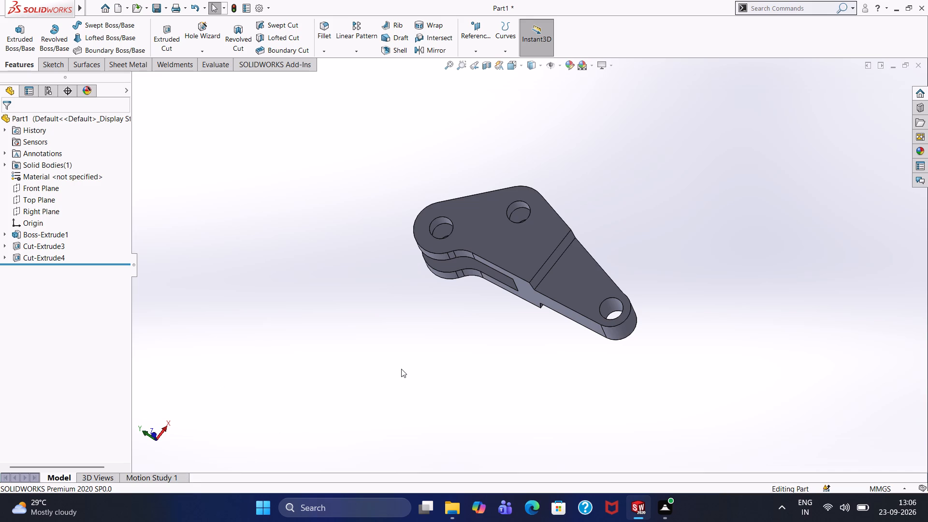
middle_drag(401, 369, 461, 174)
middle_drag(678, 337, 680, 337)
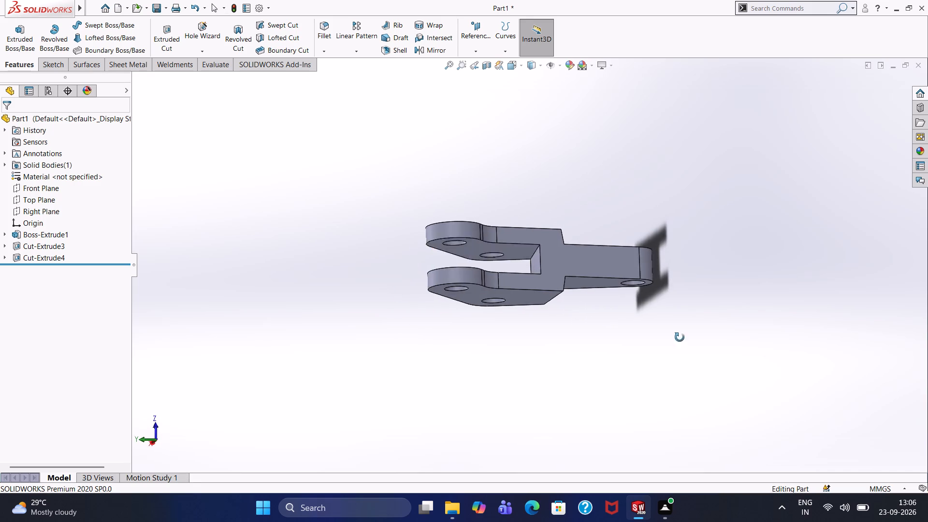
middle_drag(680, 337, 606, 381)
middle_drag(361, 259, 415, 175)
scroll(359, 242, up, 1)
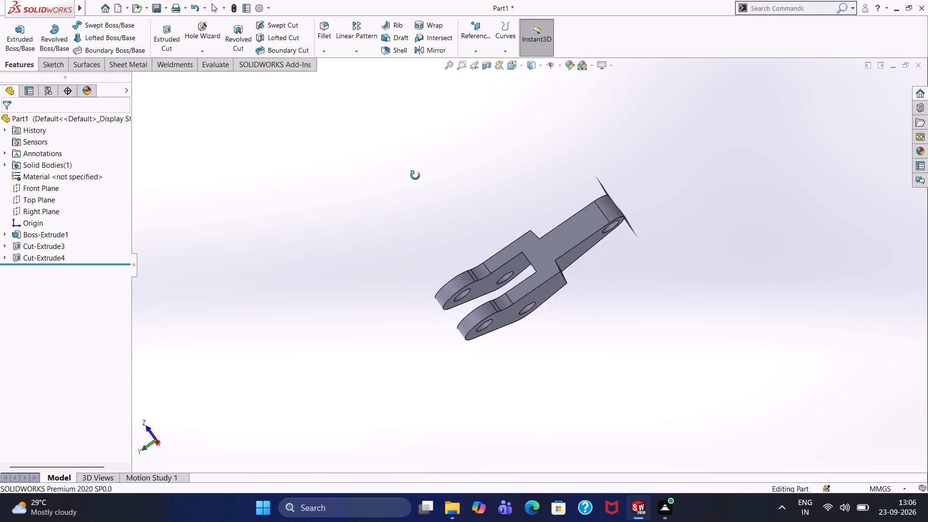
middle_drag(415, 175, 354, 166)
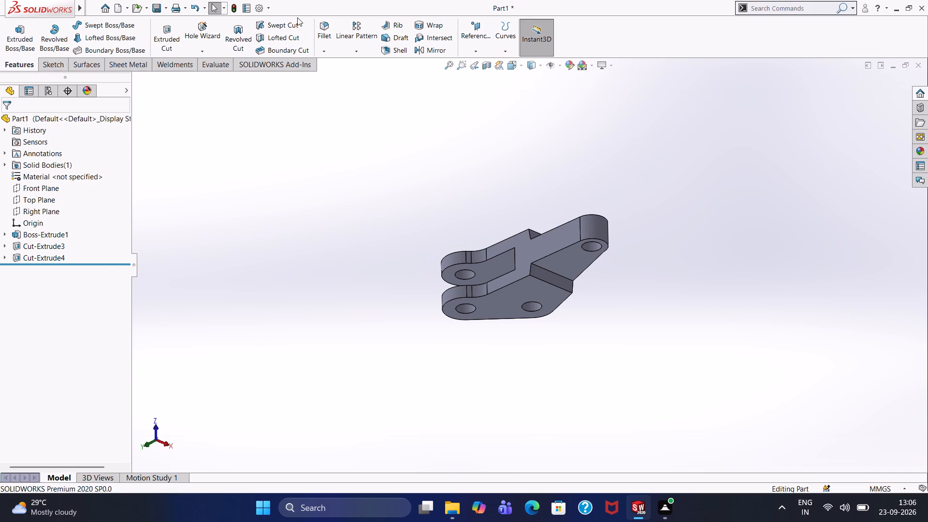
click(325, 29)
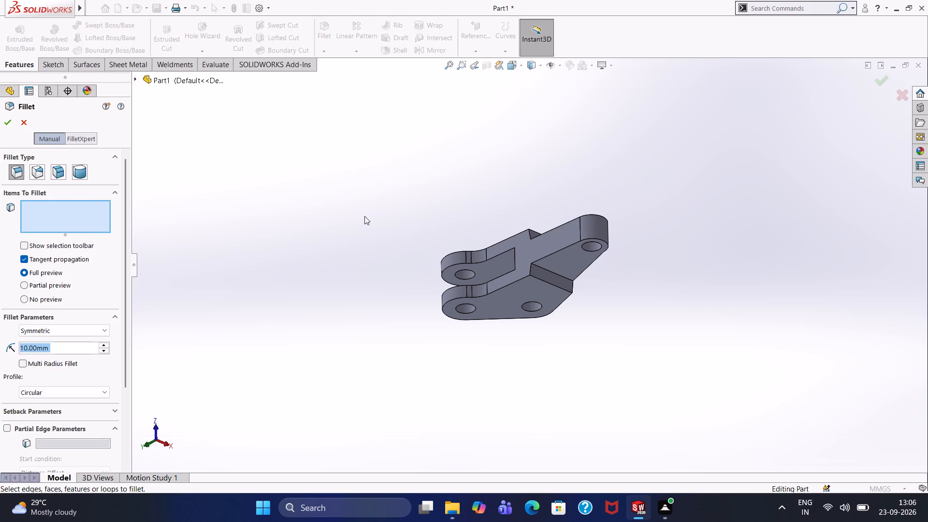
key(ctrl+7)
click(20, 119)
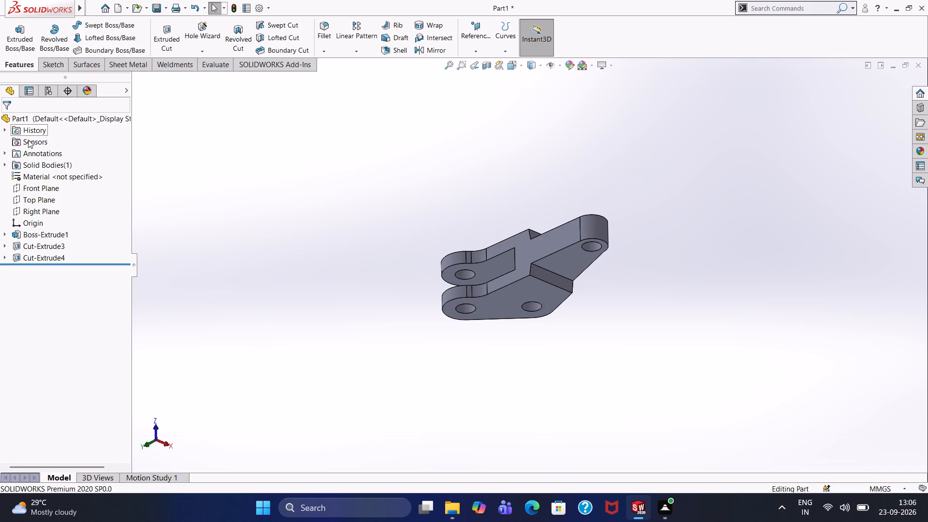
Start a 10 mm symmetric Fillet on the step edge and outer outline of one fork arm's outside face.
key(ctrl+7)
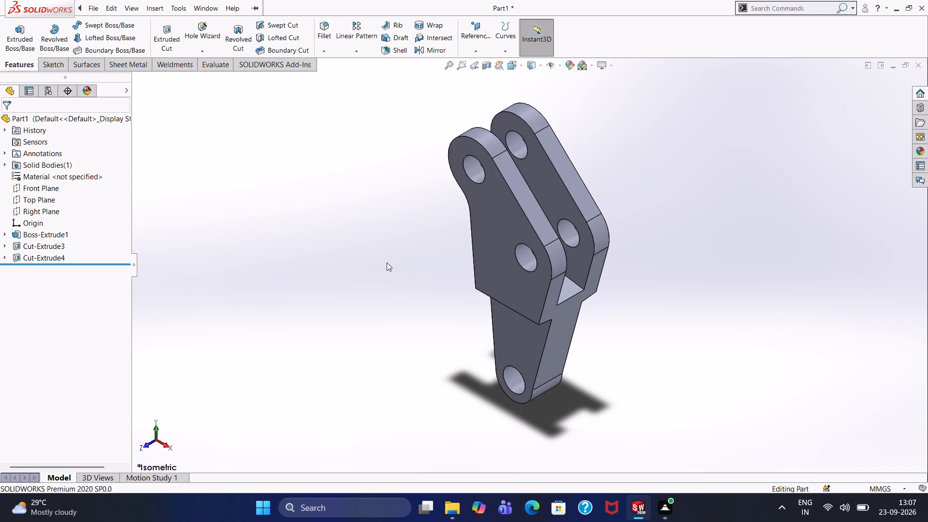
middle_drag(387, 262, 510, 323)
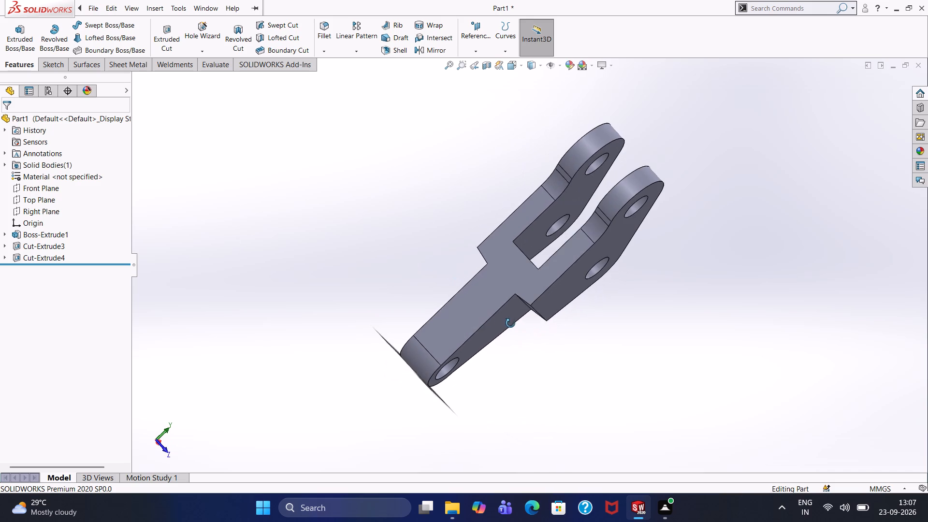
middle_drag(510, 323, 512, 323)
click(330, 26)
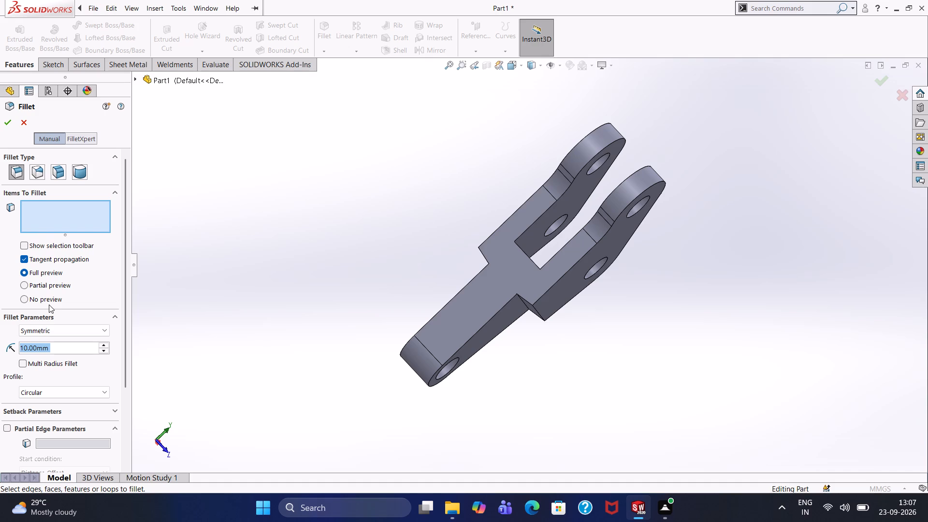
click(537, 310)
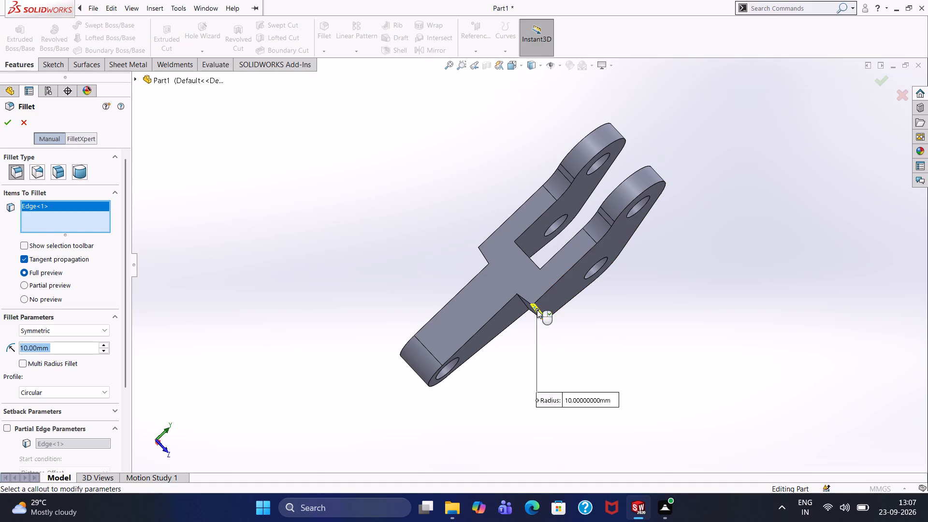
click(551, 289)
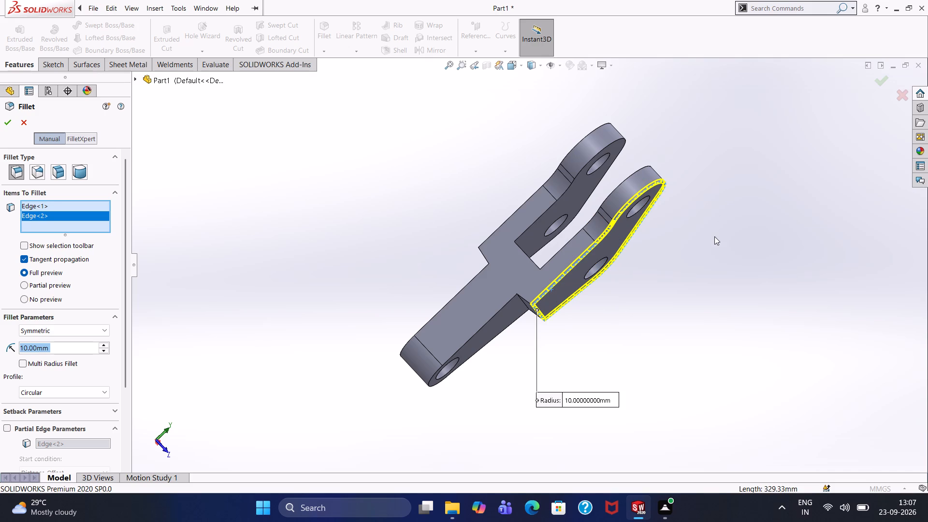
Add the outline edges of the lower recessed face on the same side to the 10 mm fillet.
middle_drag(749, 233, 721, 229)
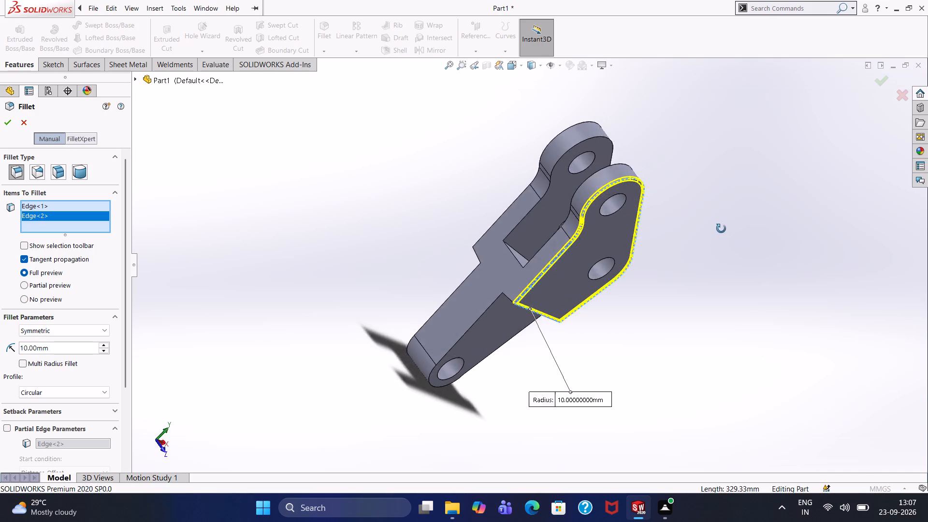
middle_drag(721, 229, 713, 229)
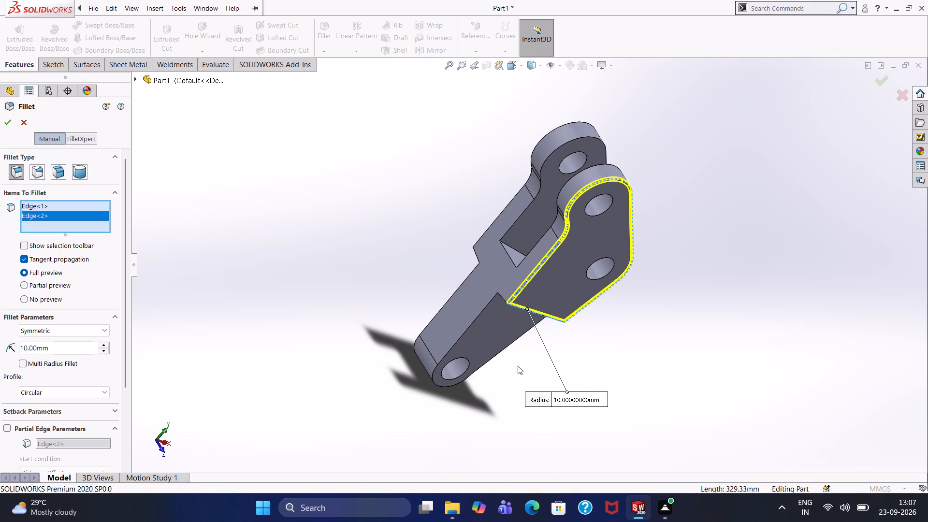
middle_drag(404, 263, 458, 258)
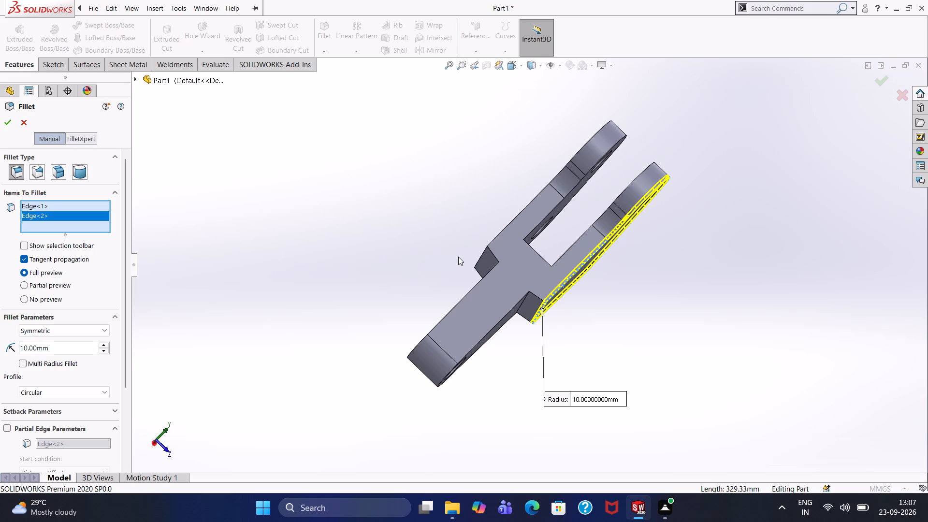
middle_drag(457, 255, 447, 148)
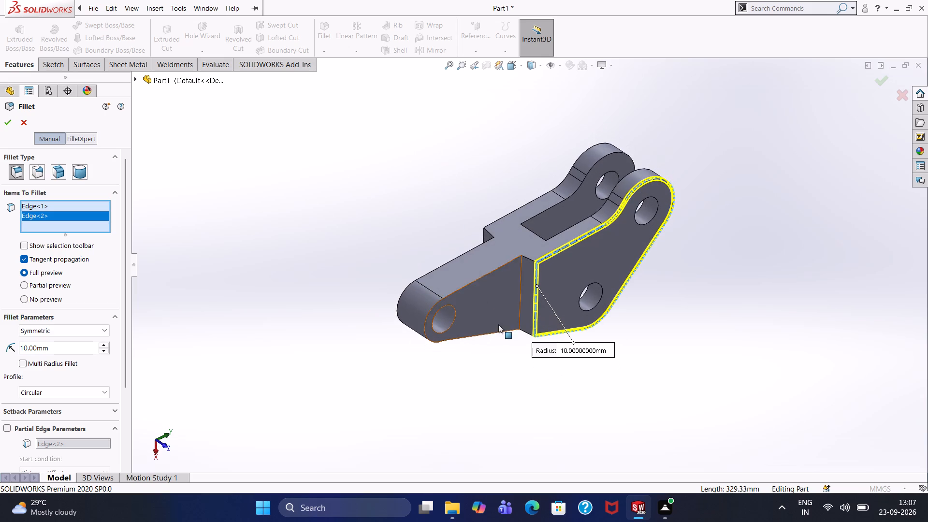
middle_drag(461, 229, 443, 165)
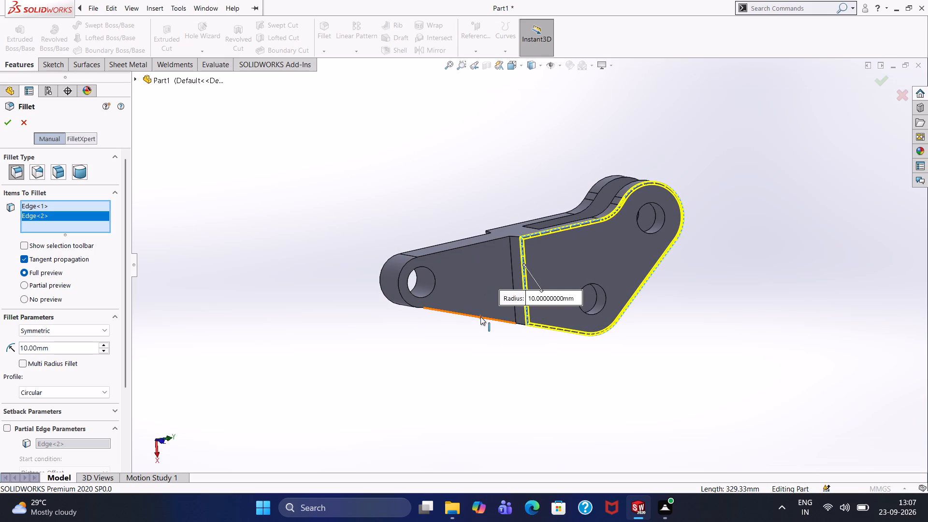
click(480, 317)
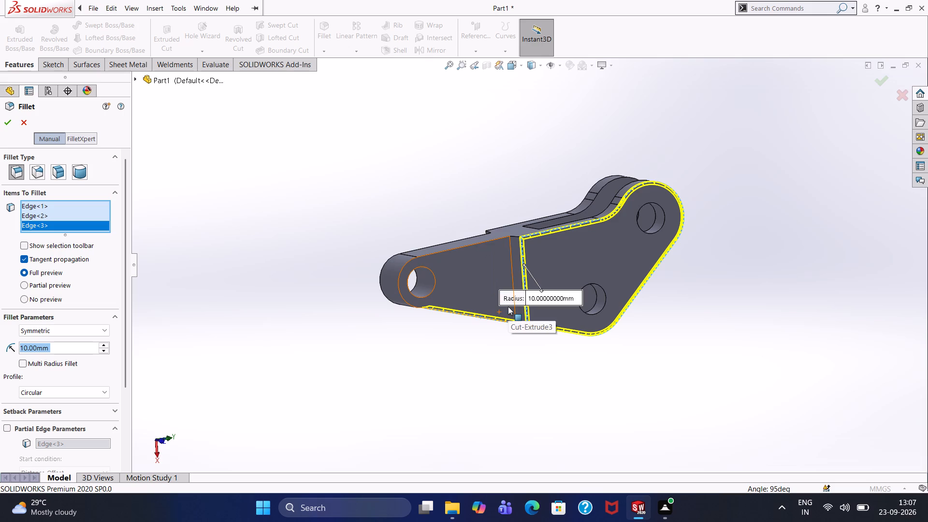
click(406, 300)
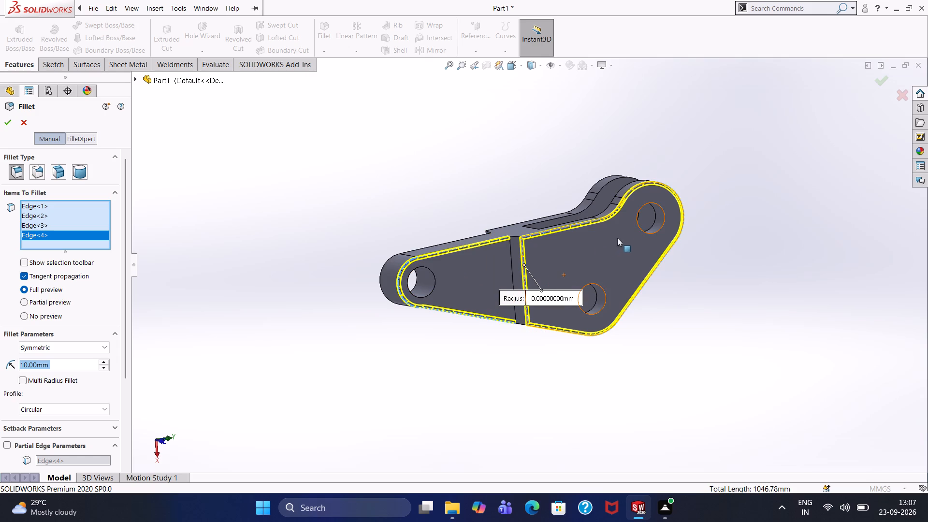
Add the rim edges of all three holes on the same side of the link to the 10 mm fillet.
click(435, 274)
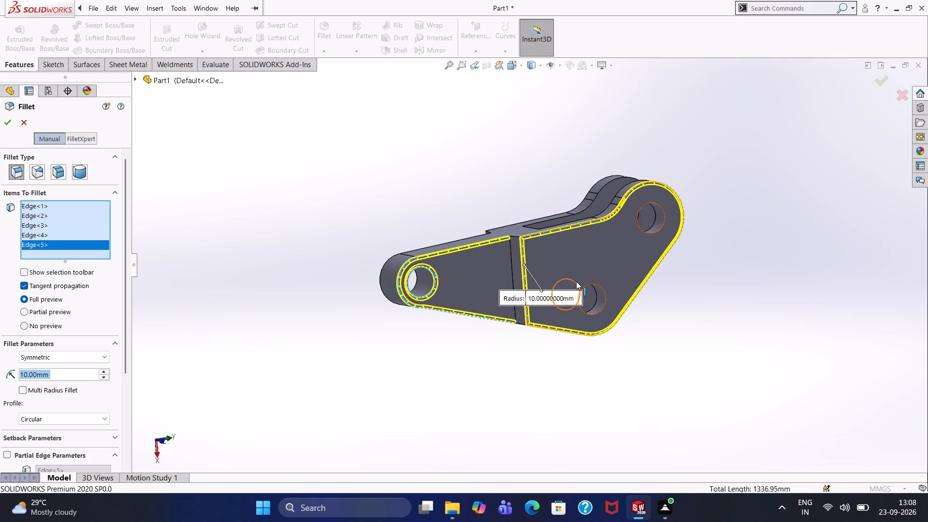
click(593, 283)
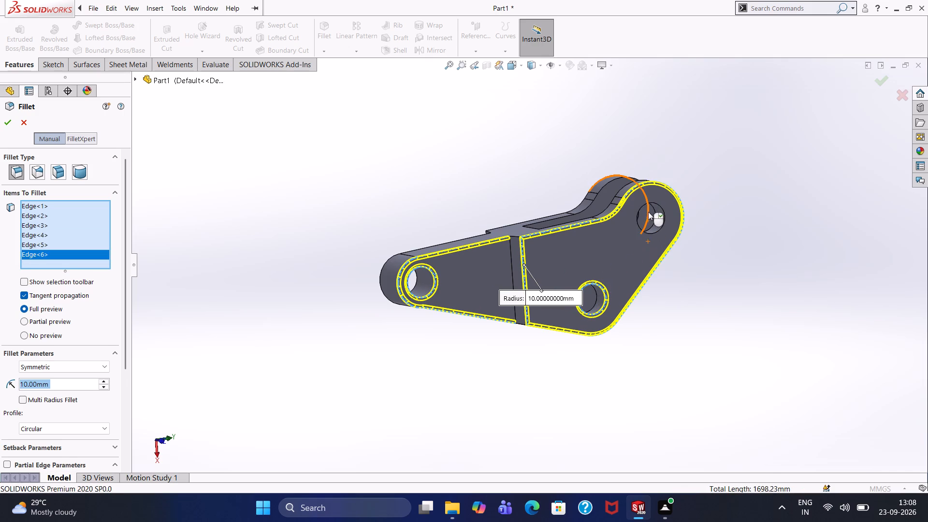
click(651, 202)
Add the outline edges of the opposite fork arm's outside face and the opposite recessed lower face to the 10 mm fillet.
middle_drag(379, 206, 388, 213)
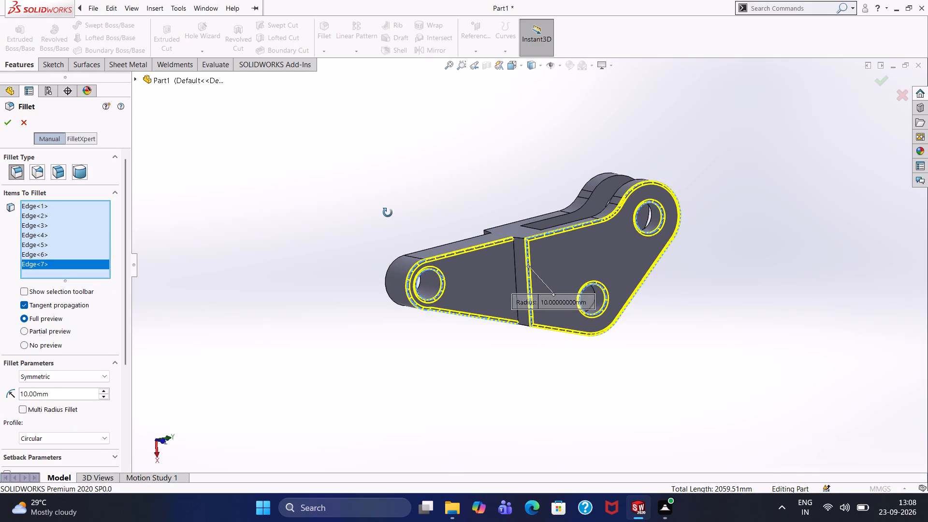
middle_drag(388, 213, 406, 250)
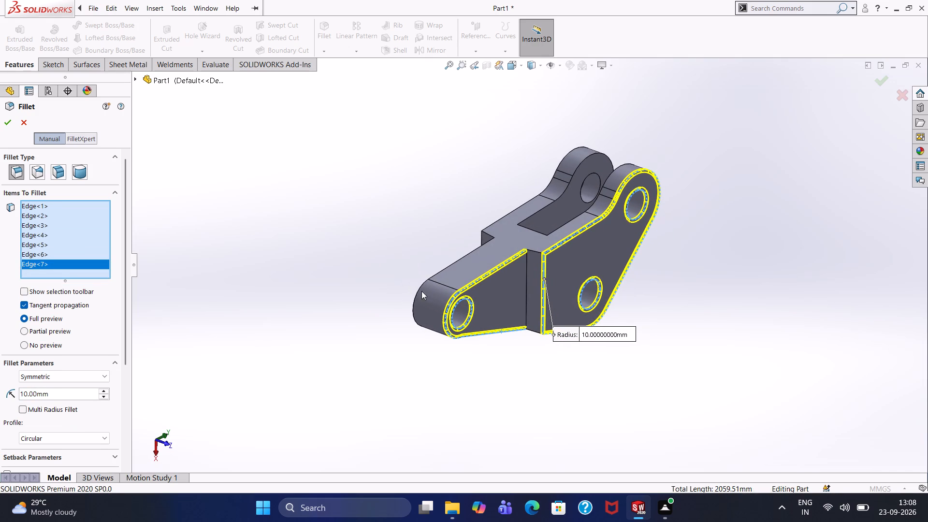
click(504, 216)
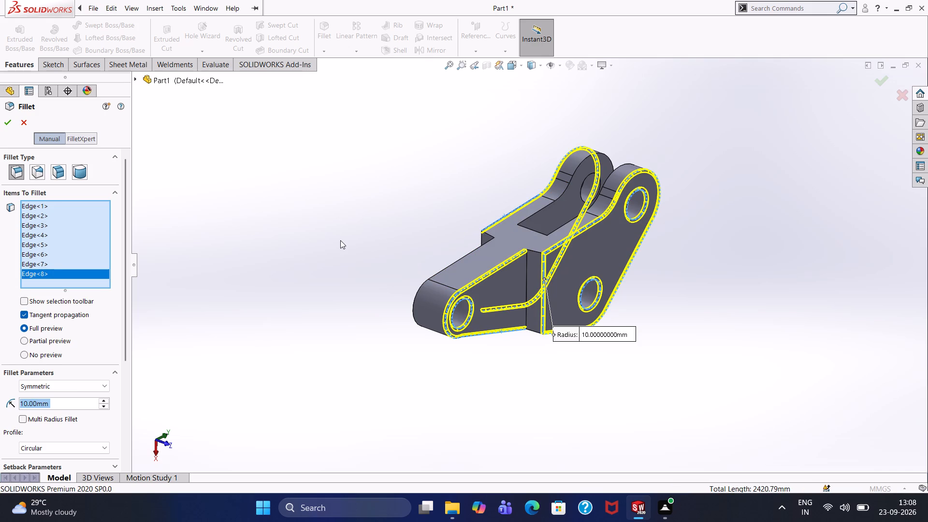
click(456, 260)
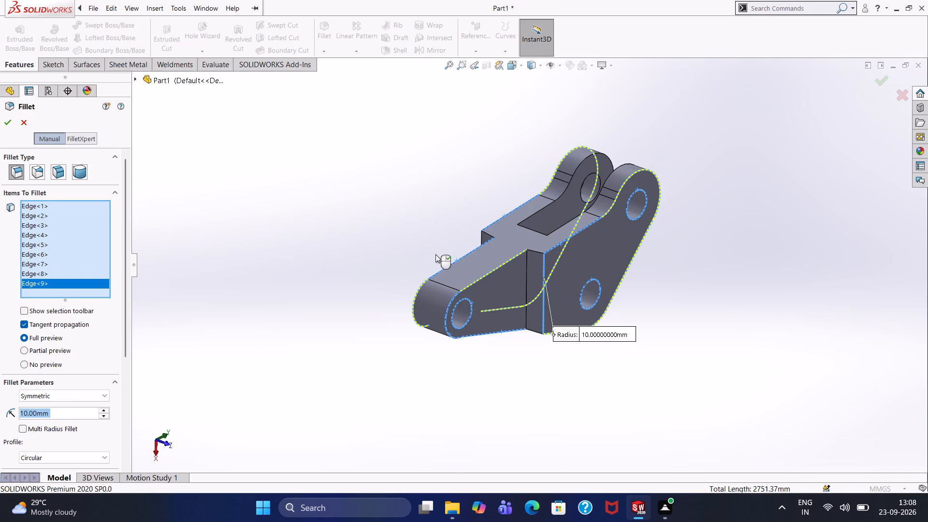
Add the centre slot's floor edge and one long inner edge along a fork arm to the 10 mm fillet.
middle_drag(412, 243, 449, 279)
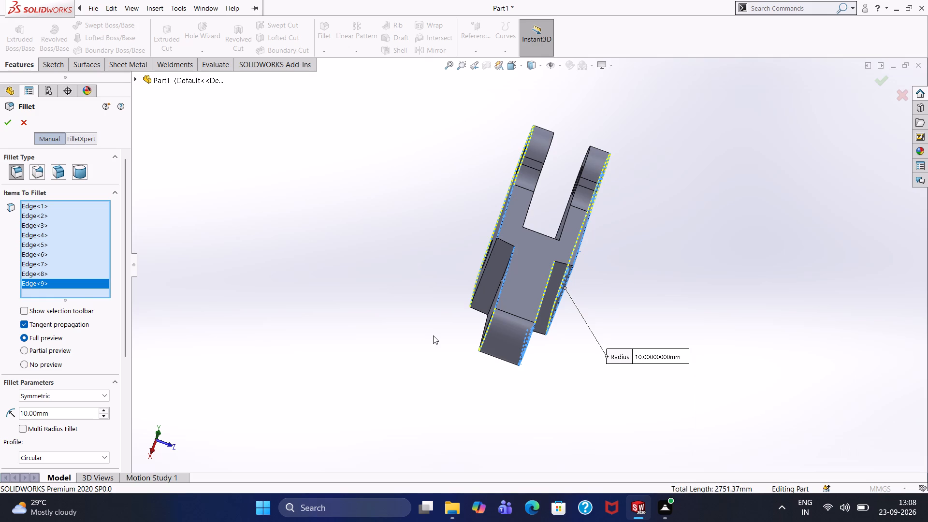
click(546, 235)
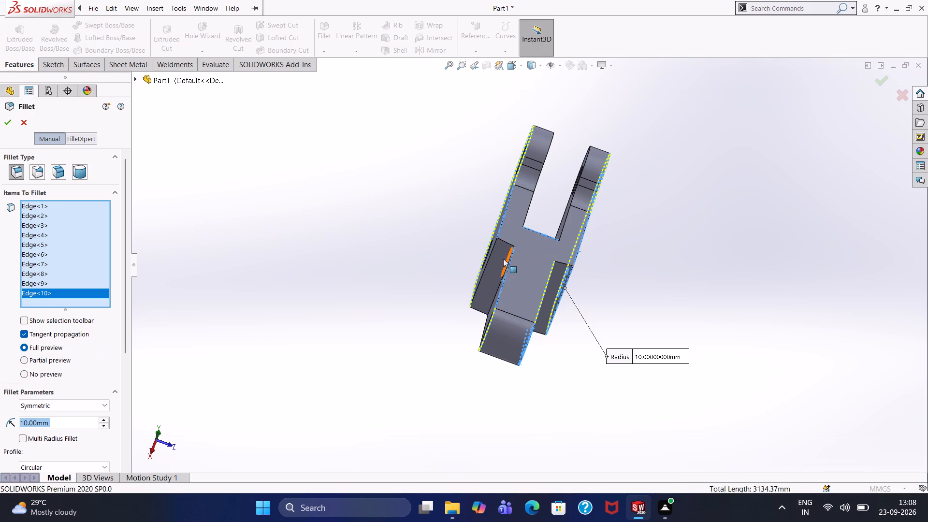
middle_drag(412, 190, 364, 251)
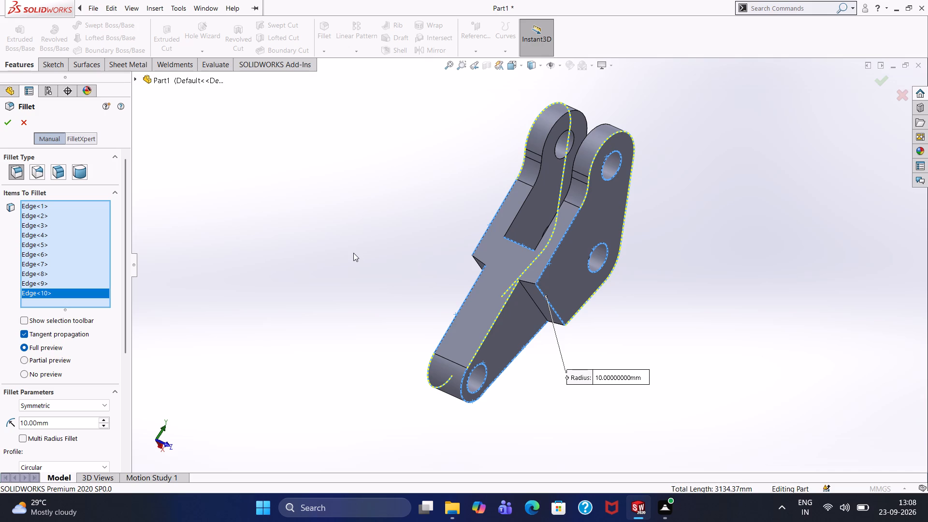
click(516, 215)
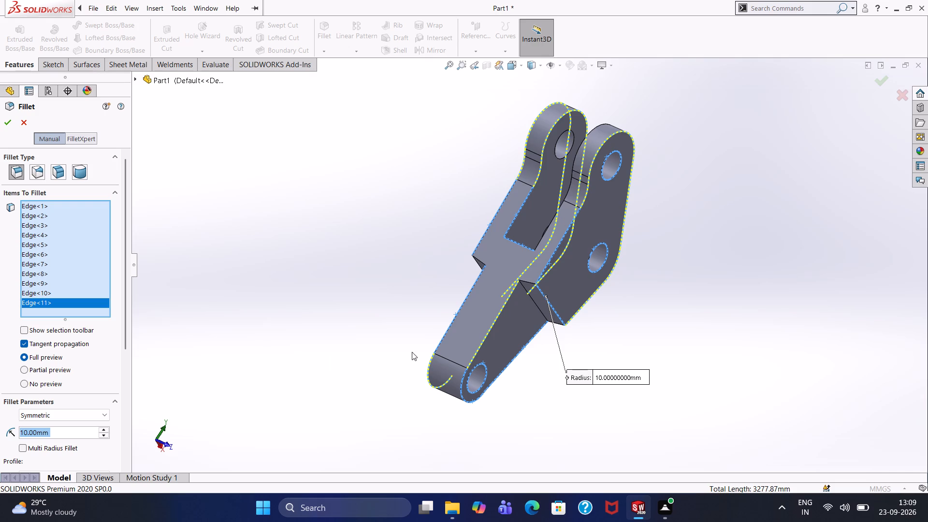
Add the rim edges of the three holes on the opposite side of the link to the 10 mm fillet.
middle_drag(406, 234, 506, 291)
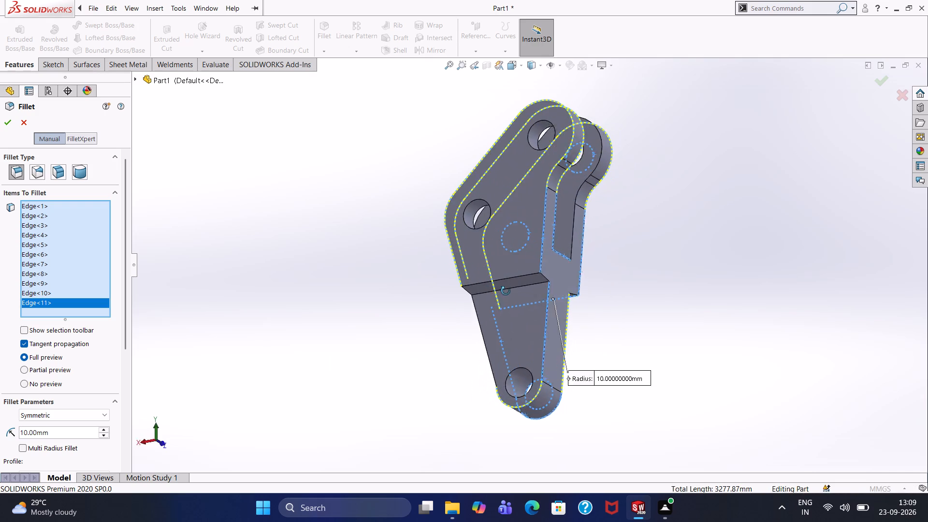
middle_drag(506, 291, 560, 315)
middle_drag(560, 315, 588, 314)
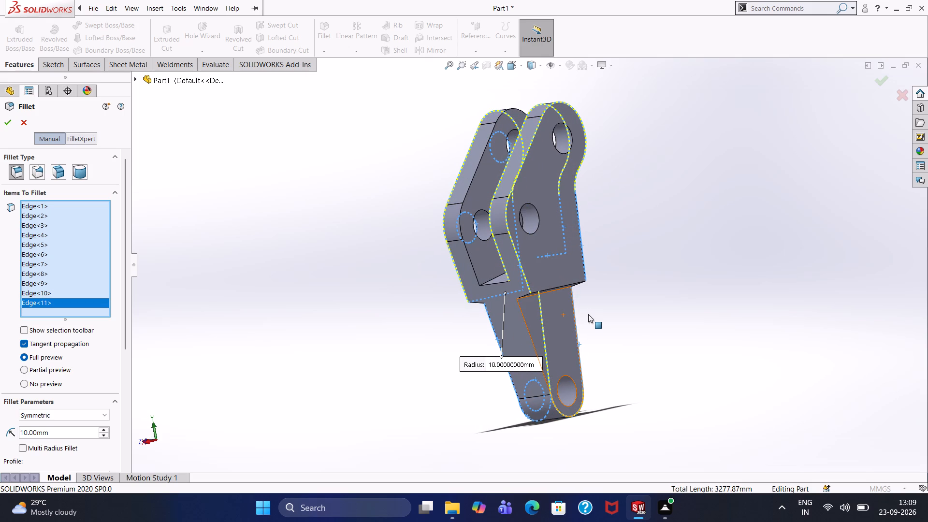
click(558, 125)
click(531, 203)
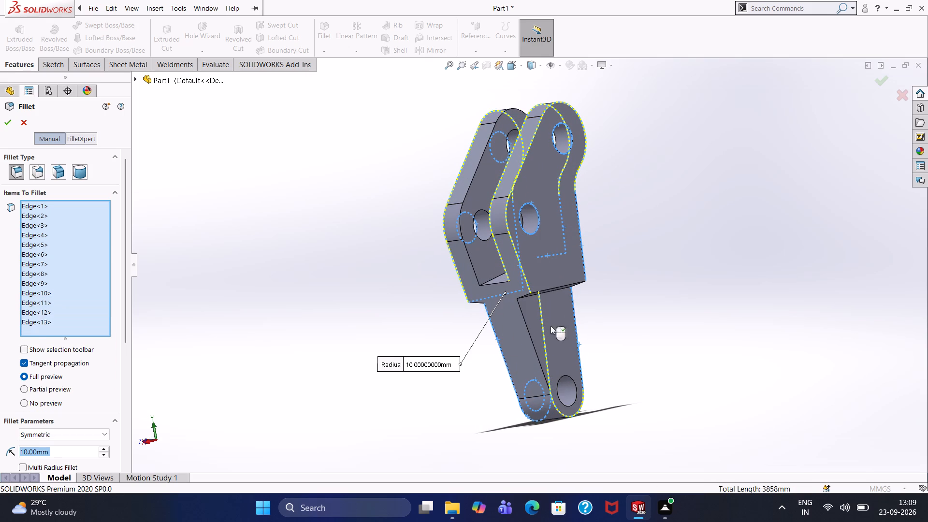
click(569, 376)
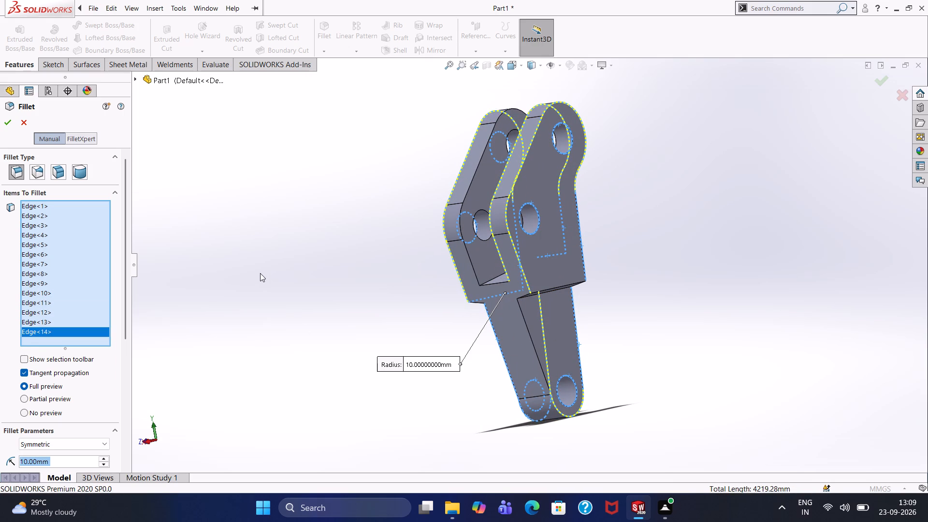
Add the step edge across the opposite fork arm's outside face to the 10 mm fillet.
middle_drag(260, 273, 212, 228)
middle_drag(212, 228, 298, 216)
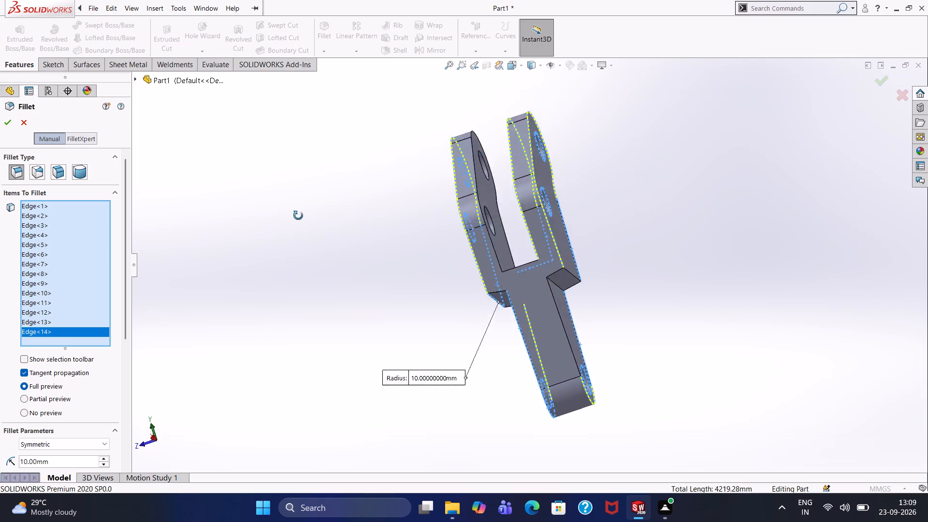
middle_drag(298, 216, 190, 210)
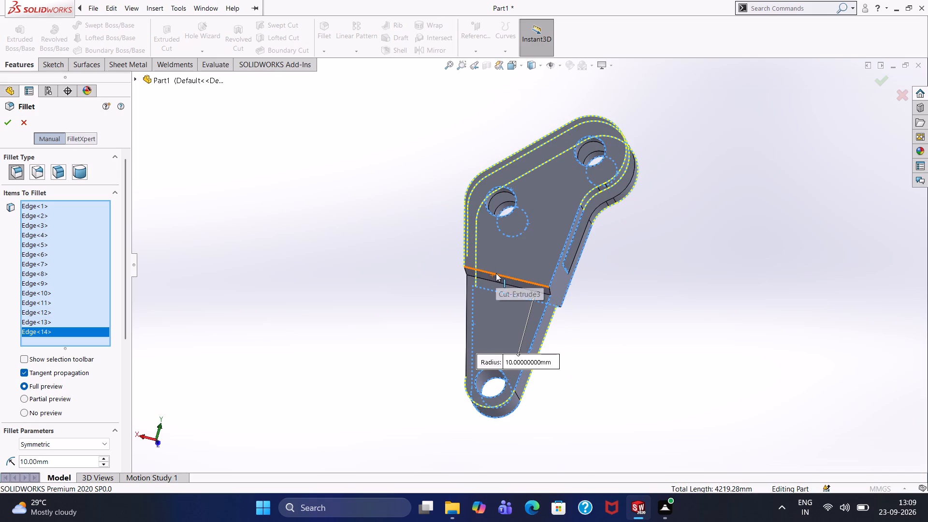
click(496, 273)
Add the short shoulder edges at the ends of both steps to the selection and try to apply the 10 mm fillet.
middle_drag(399, 274, 330, 230)
scroll(329, 229, up, 1)
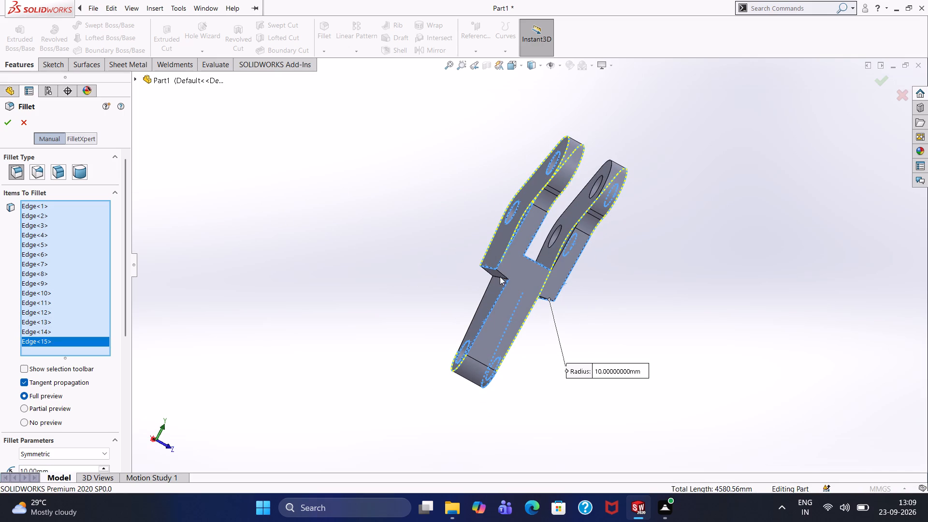
click(504, 275)
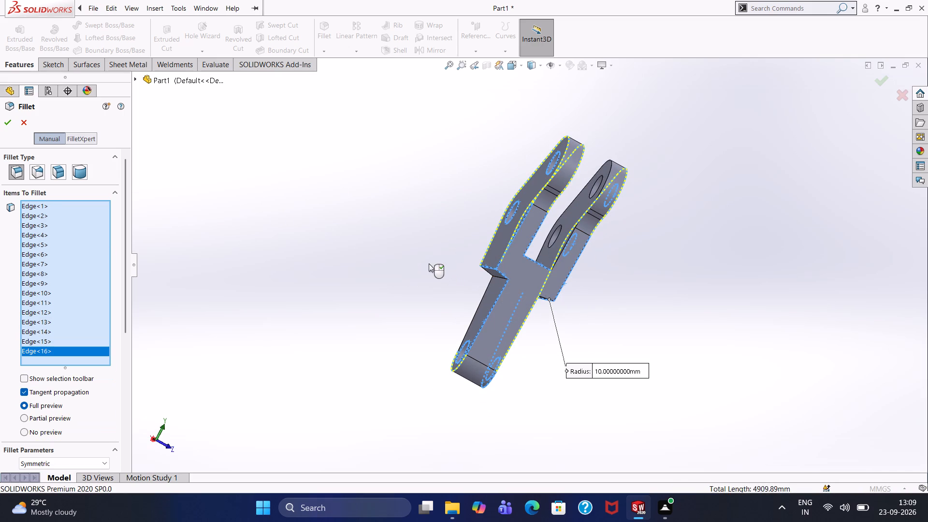
middle_drag(429, 263, 621, 241)
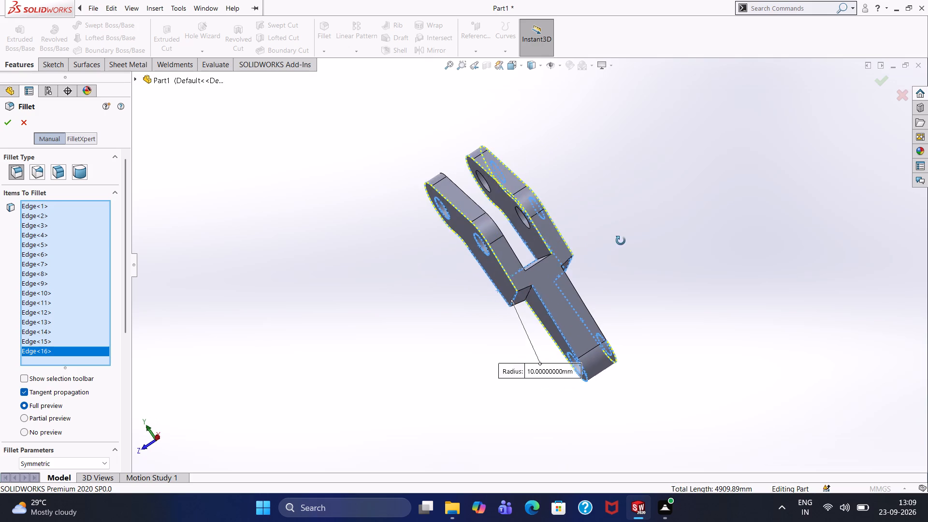
middle_drag(621, 241, 622, 241)
scroll(622, 241, down, 1)
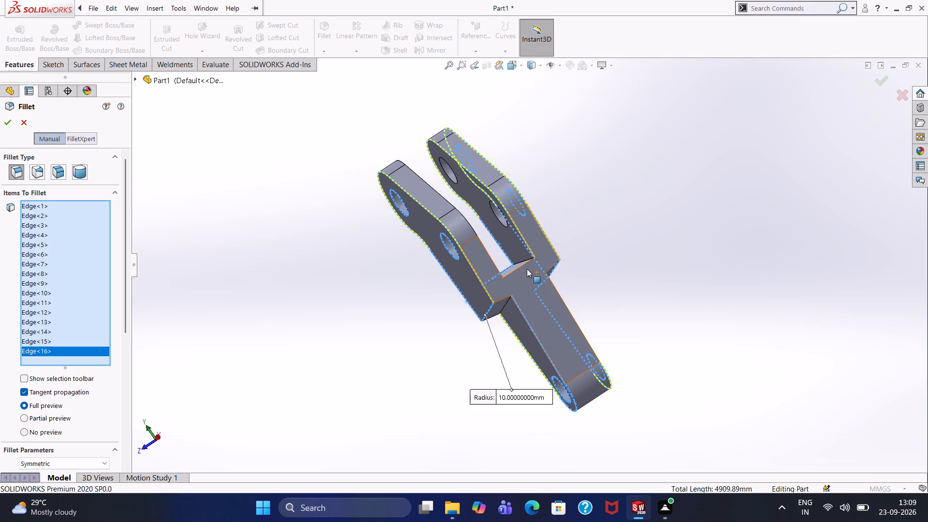
click(551, 266)
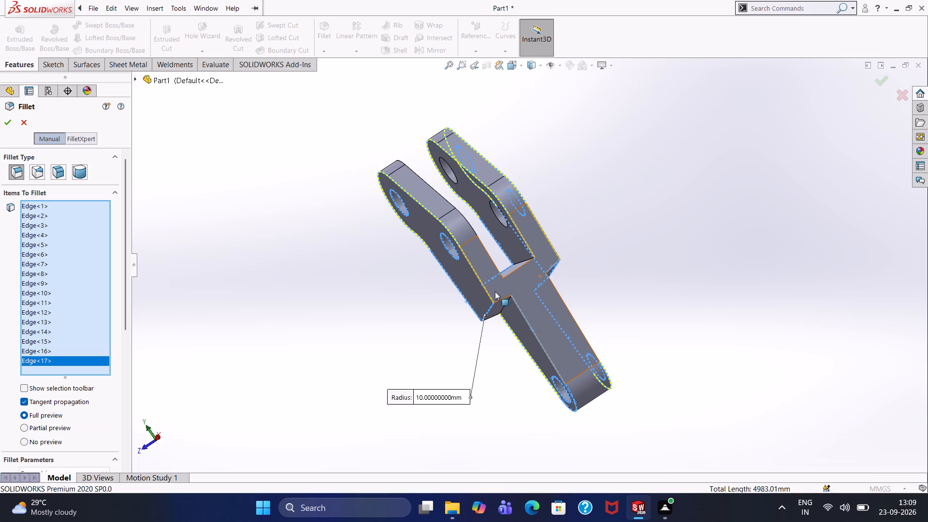
click(502, 298)
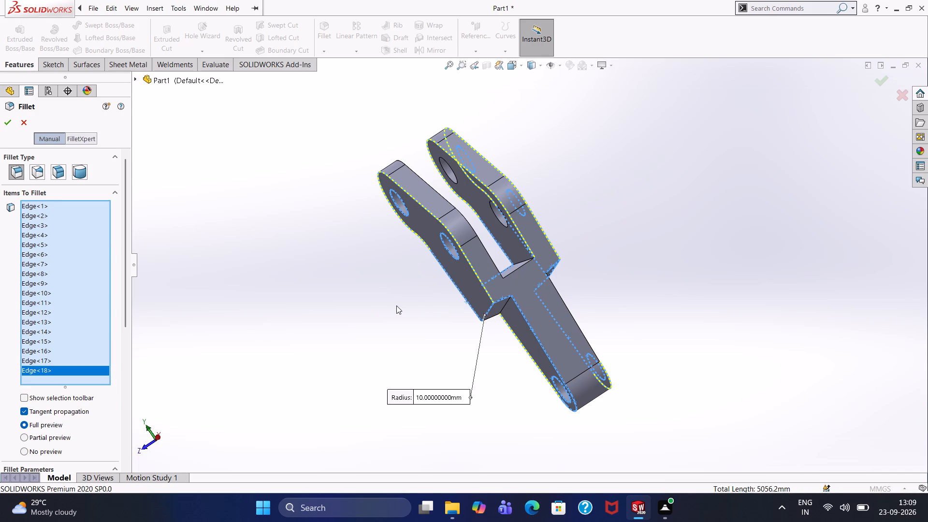
middle_drag(364, 284, 538, 249)
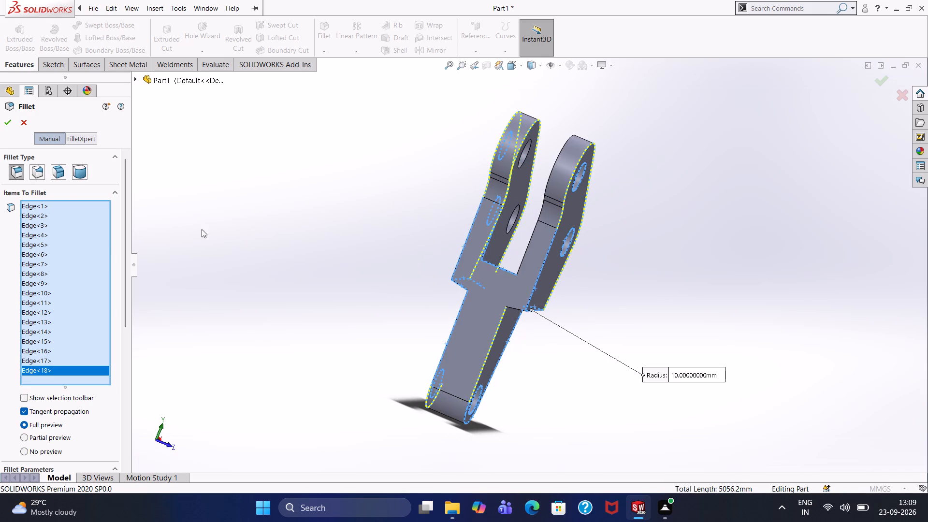
click(3, 122)
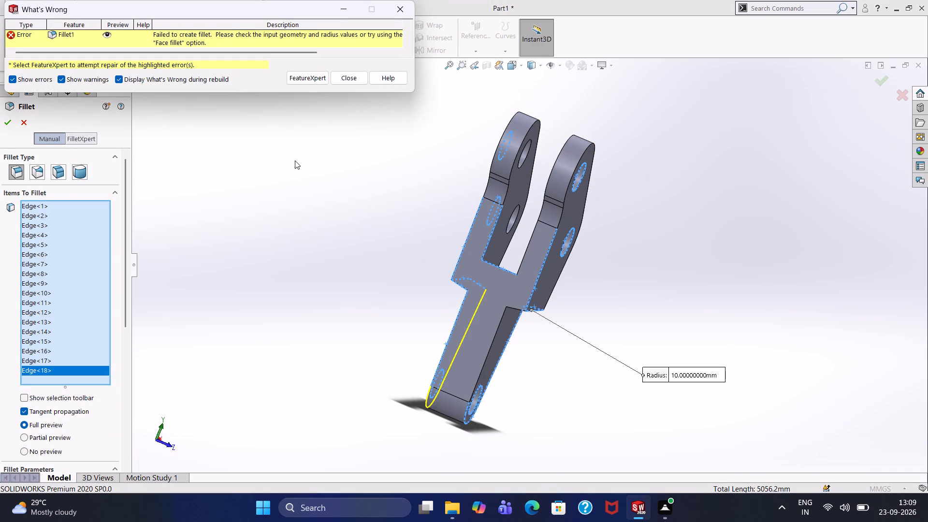
click(400, 14)
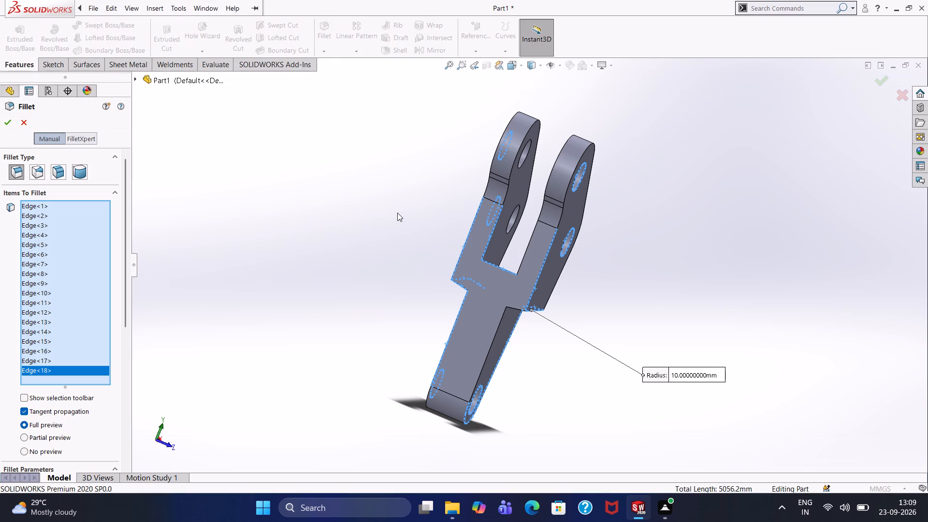
Add the curved outline edge near one fork arm's upper hole to the selection and try applying the 10 mm fillet again.
middle_drag(397, 213, 324, 201)
middle_drag(341, 210, 328, 208)
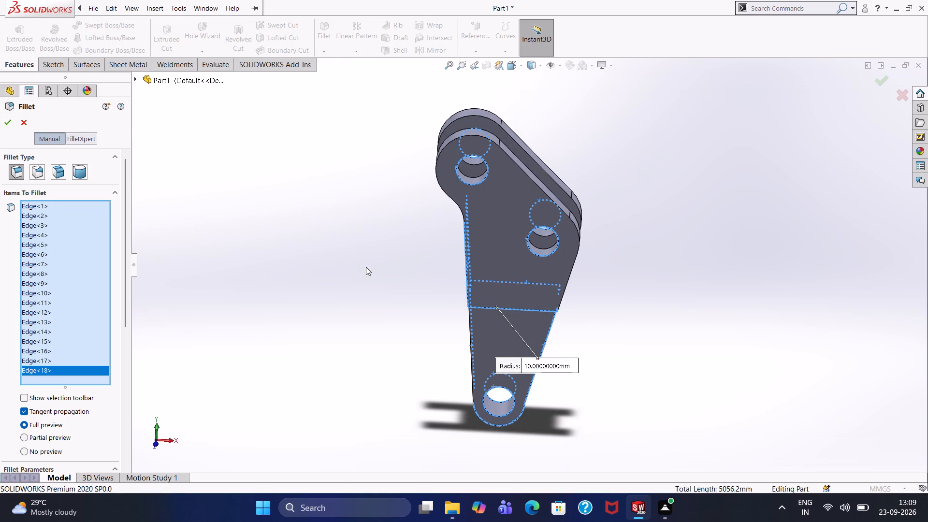
middle_drag(366, 267, 368, 153)
scroll(363, 171, up, 1)
middle_drag(401, 244, 348, 195)
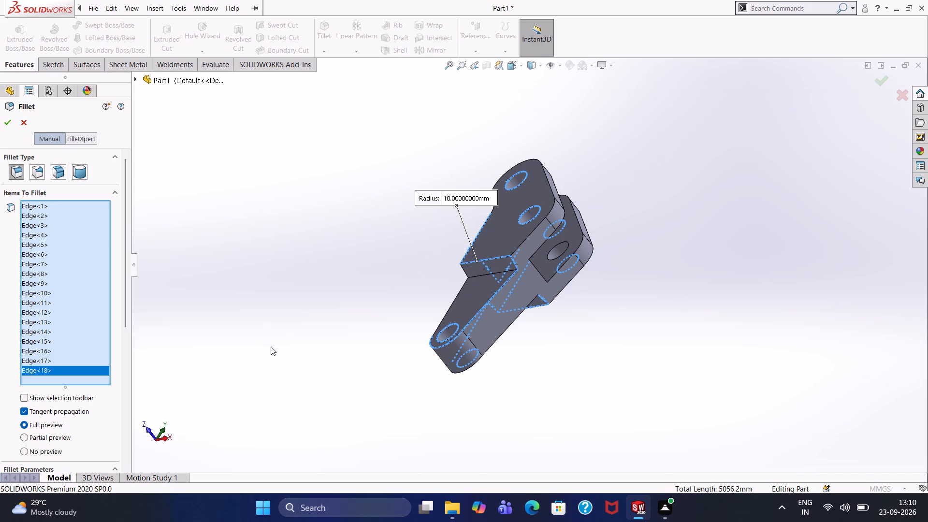
middle_drag(463, 124, 577, 176)
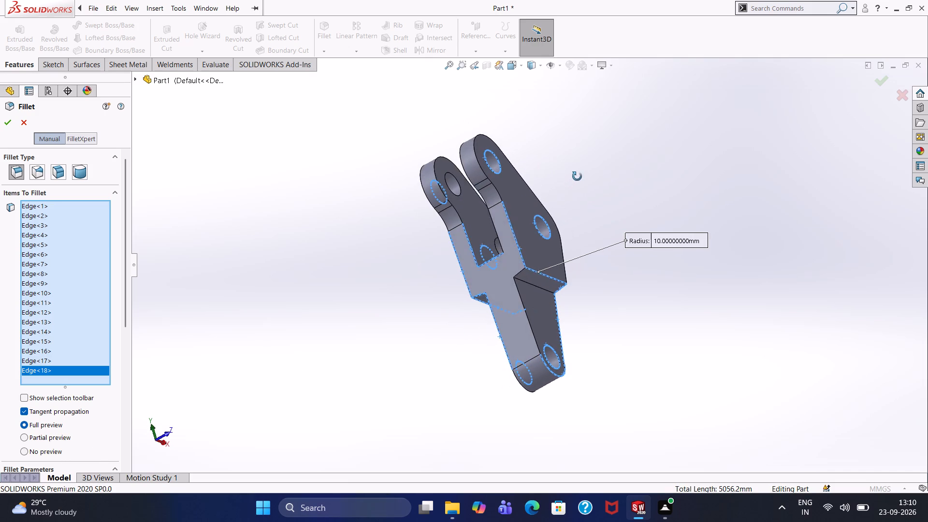
middle_drag(577, 176, 578, 175)
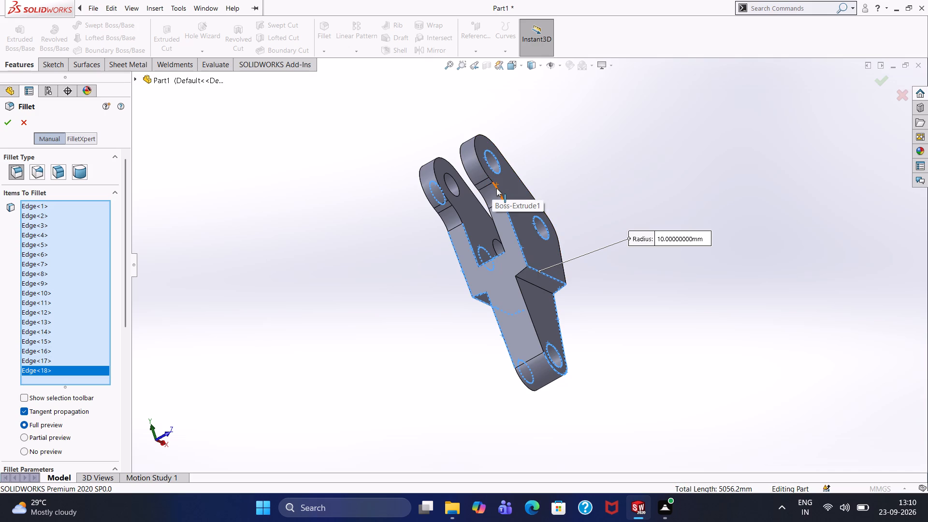
click(496, 188)
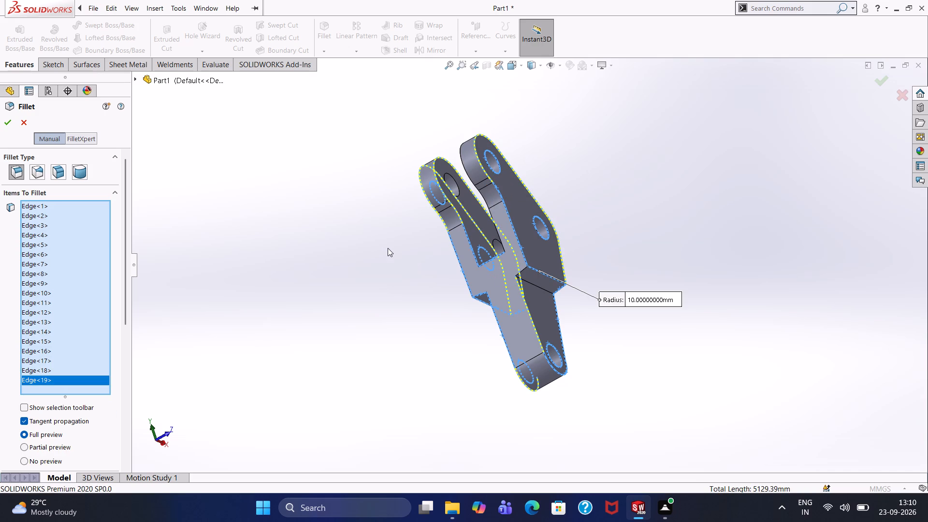
middle_drag(388, 248, 415, 239)
middle_drag(408, 255, 372, 254)
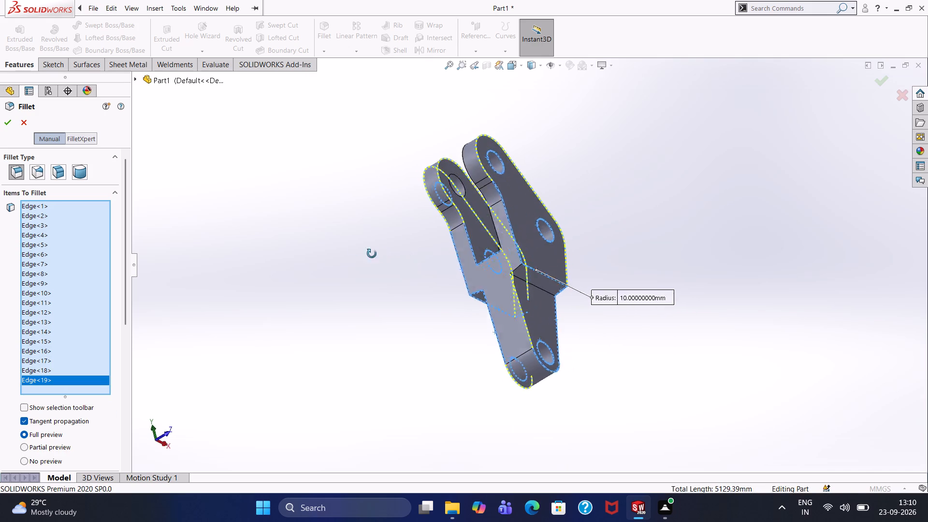
middle_drag(372, 254, 299, 190)
click(5, 123)
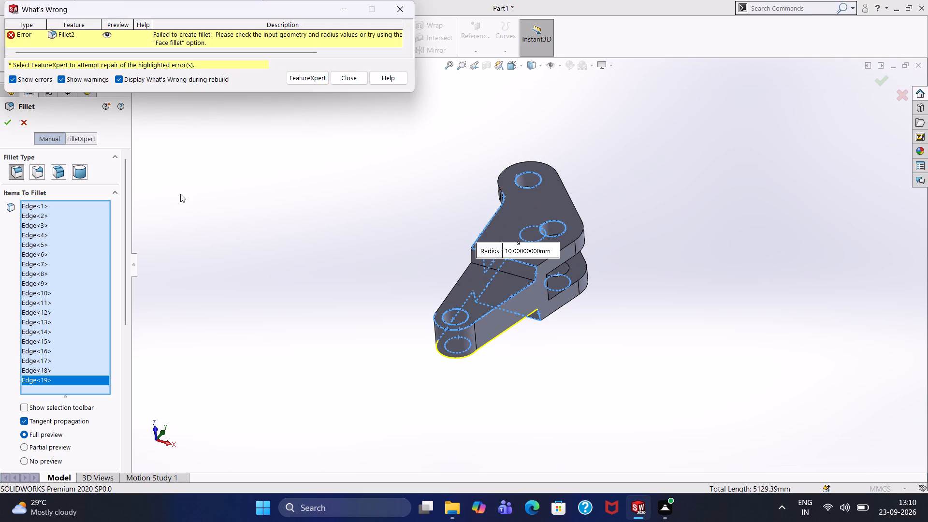
click(407, 7)
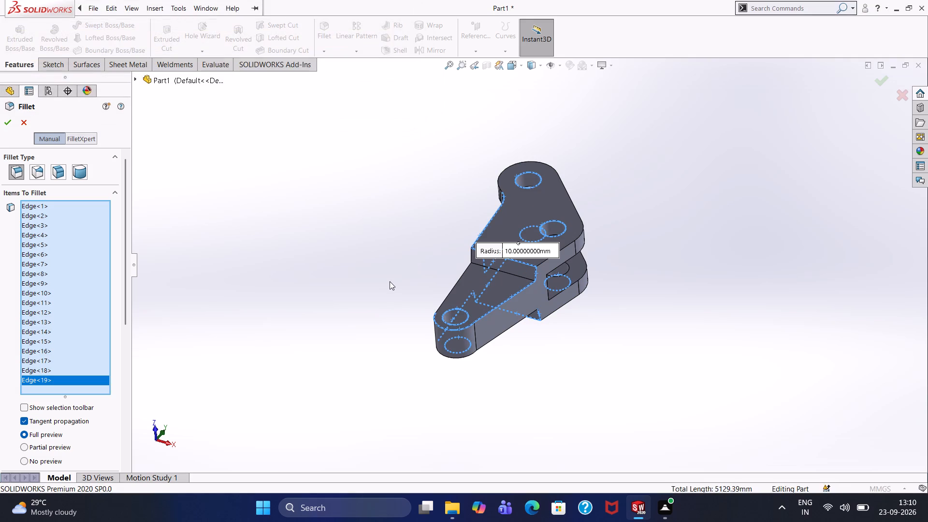
Add the inner slot-side edge of one fork arm to the 10 mm fillet selection.
click(390, 281)
middle_drag(387, 243, 475, 219)
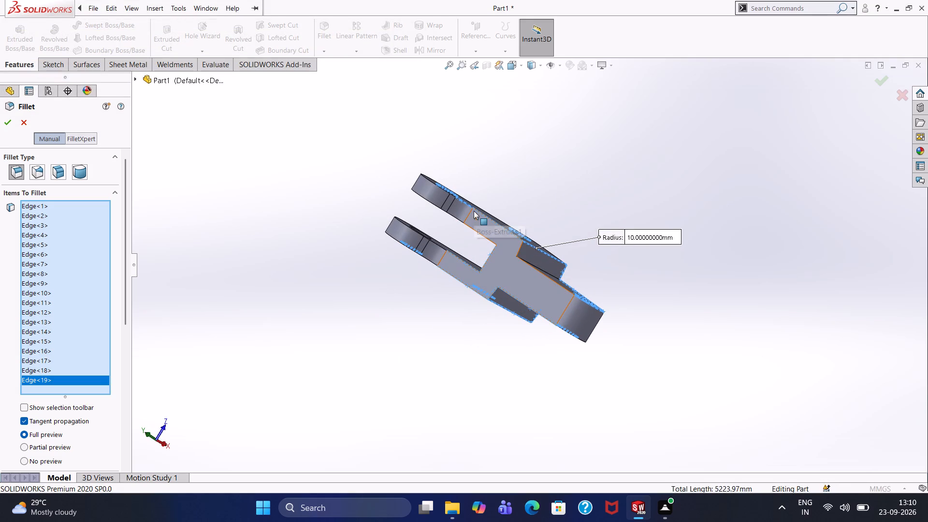
click(467, 215)
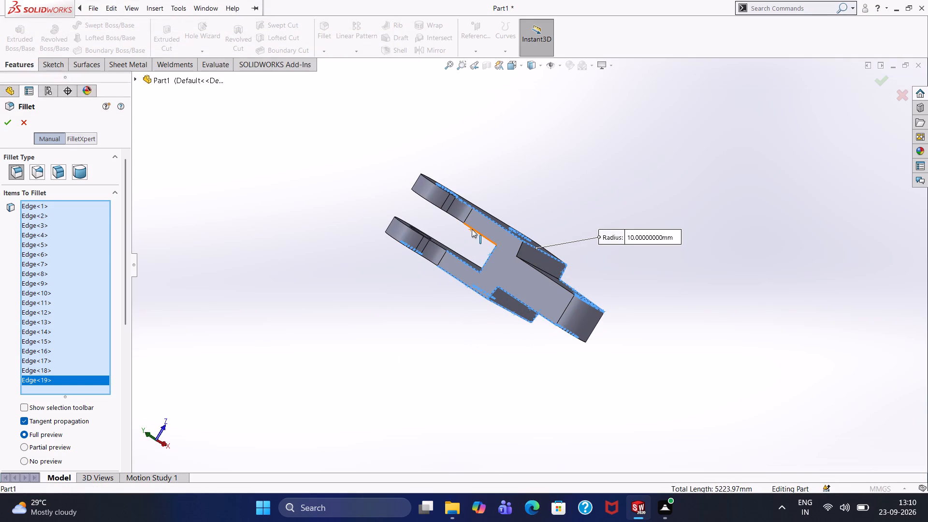
click(472, 229)
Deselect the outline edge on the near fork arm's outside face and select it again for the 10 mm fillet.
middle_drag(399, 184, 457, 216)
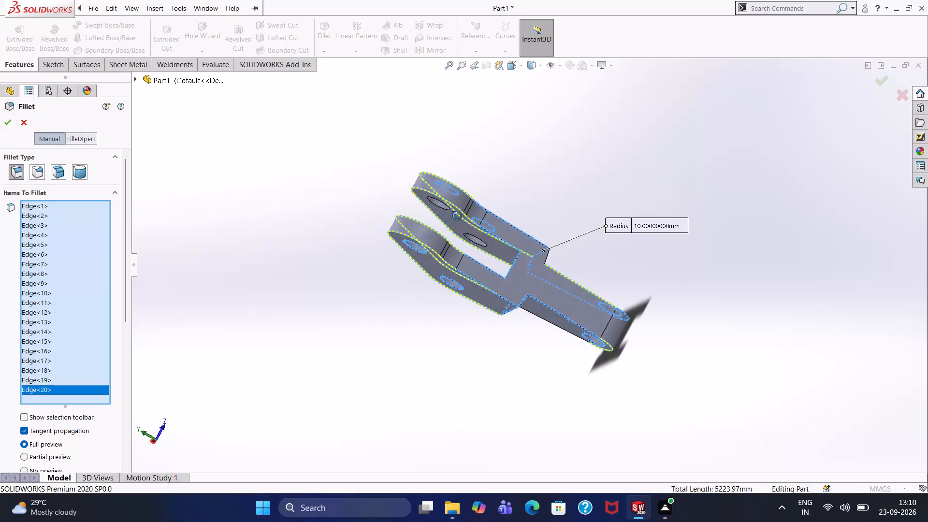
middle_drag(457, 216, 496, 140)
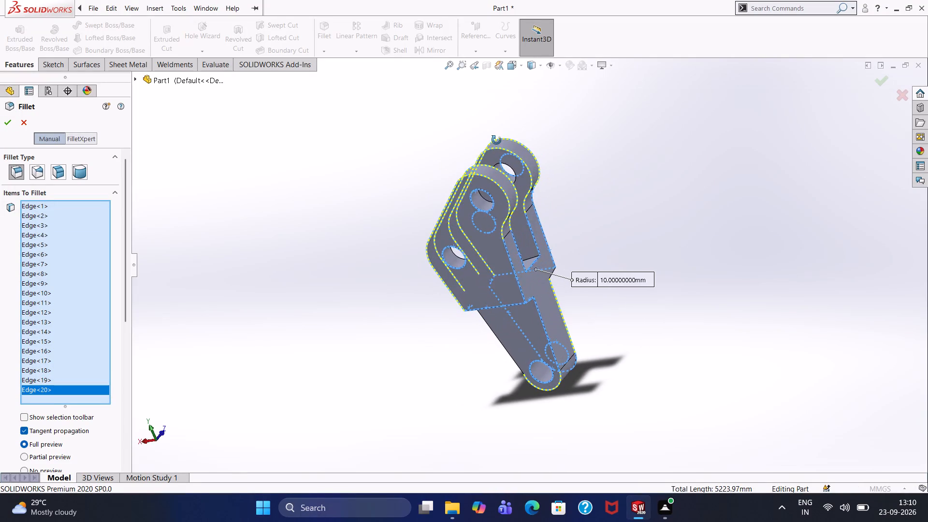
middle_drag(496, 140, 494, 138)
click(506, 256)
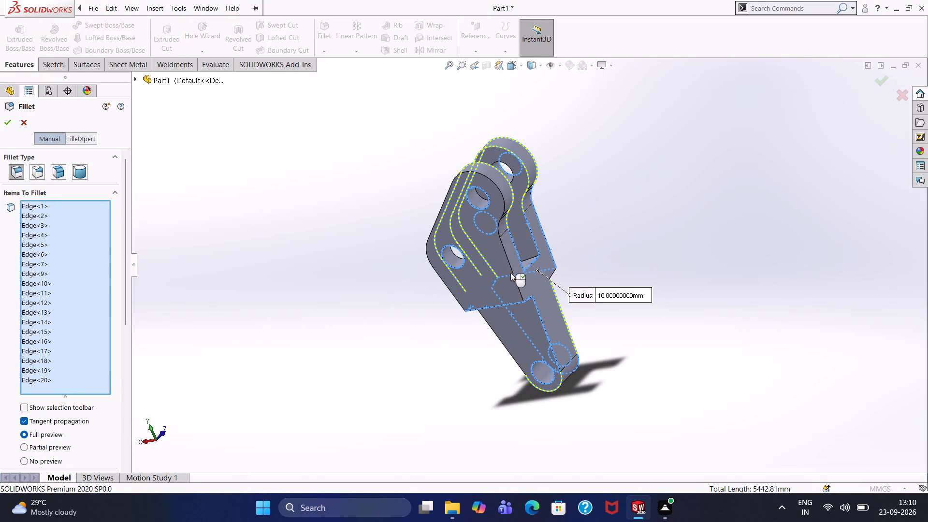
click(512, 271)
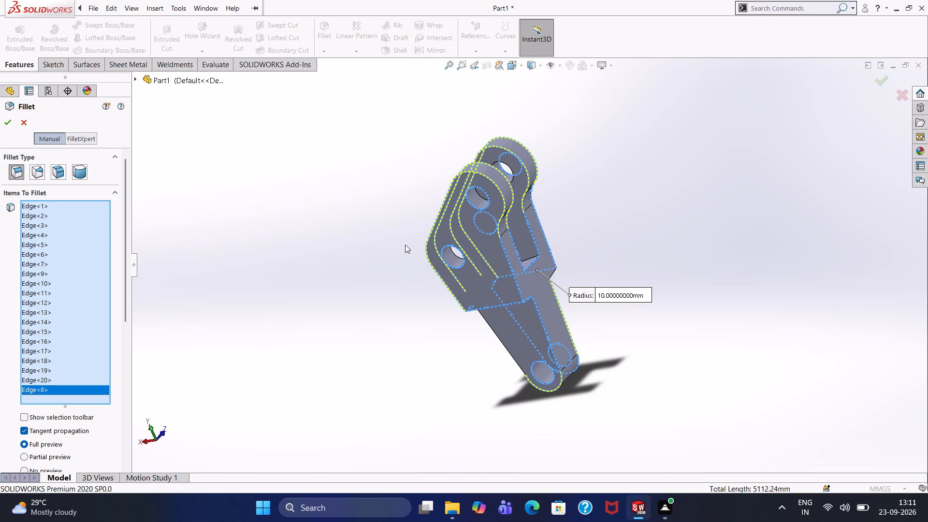
Examine the edges selected for the 10 mm fillet and their preview from all sides of the forked link.
middle_drag(405, 245, 347, 253)
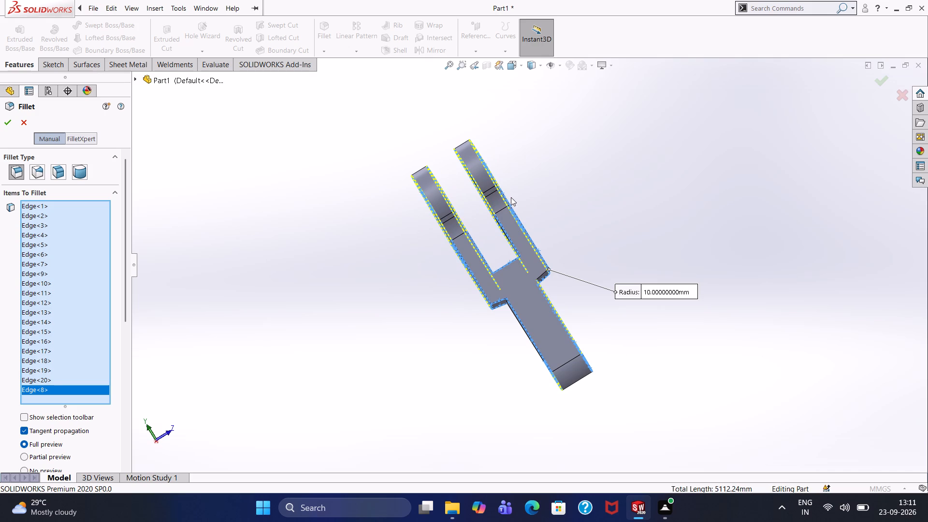
scroll(355, 273, up, 1)
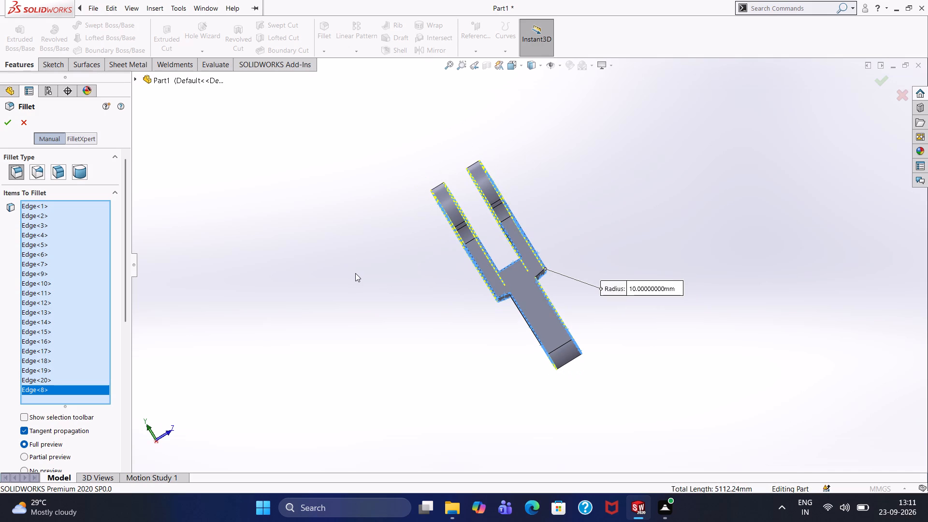
scroll(349, 276, down, 1)
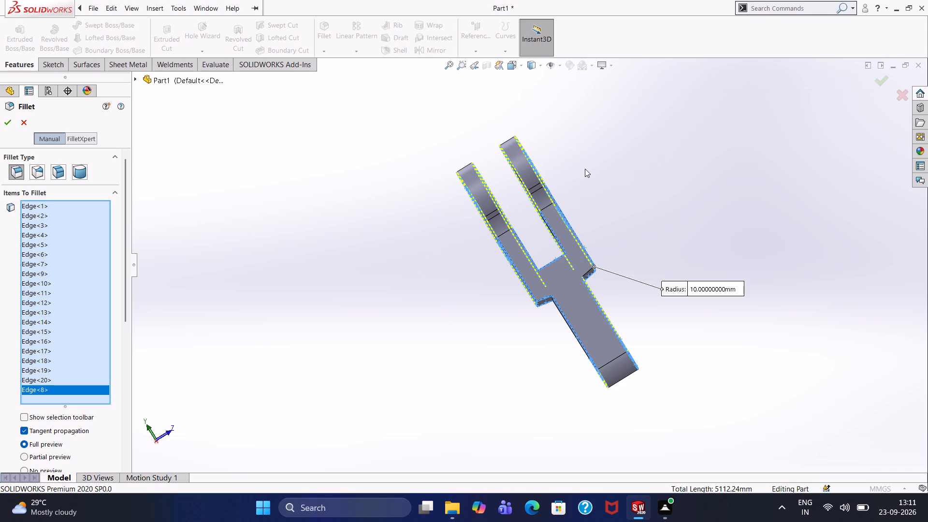
middle_drag(588, 189, 550, 299)
middle_drag(546, 141, 548, 168)
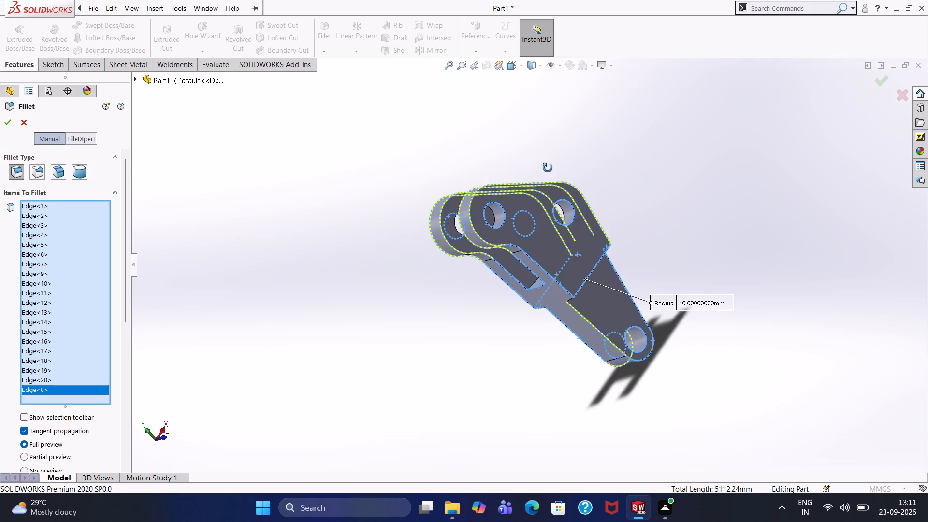
middle_drag(548, 168, 551, 184)
middle_drag(564, 177, 602, 165)
middle_drag(592, 170, 530, 168)
middle_click(529, 168)
middle_drag(580, 161, 580, 161)
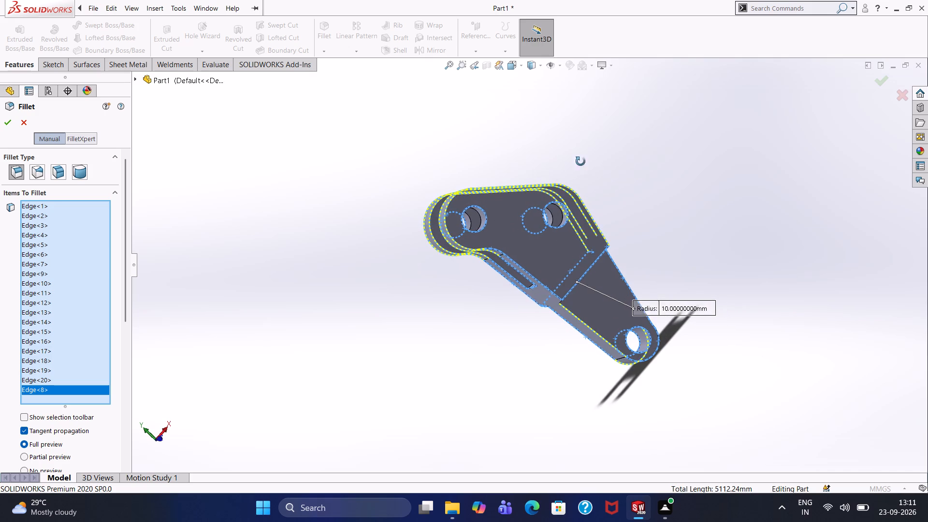
middle_drag(580, 161, 556, 166)
middle_click(556, 166)
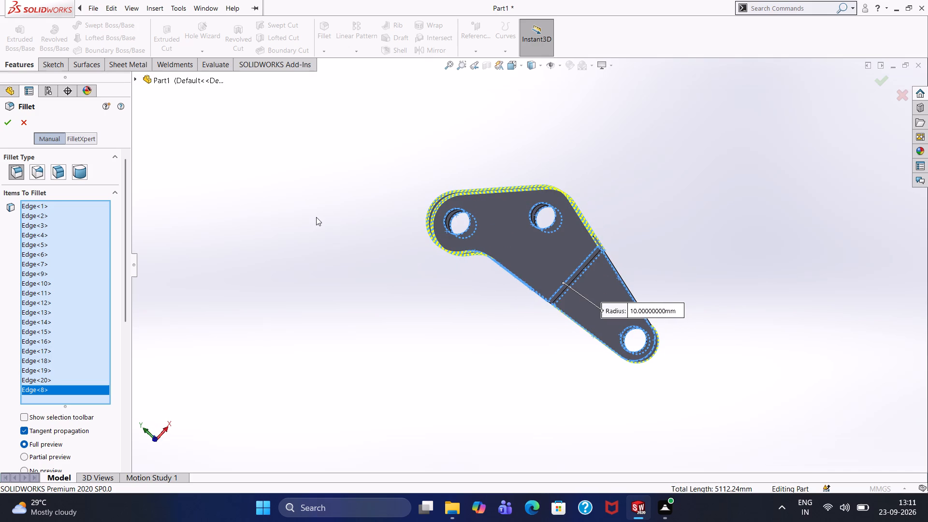
middle_drag(316, 217, 464, 223)
middle_drag(423, 223, 420, 225)
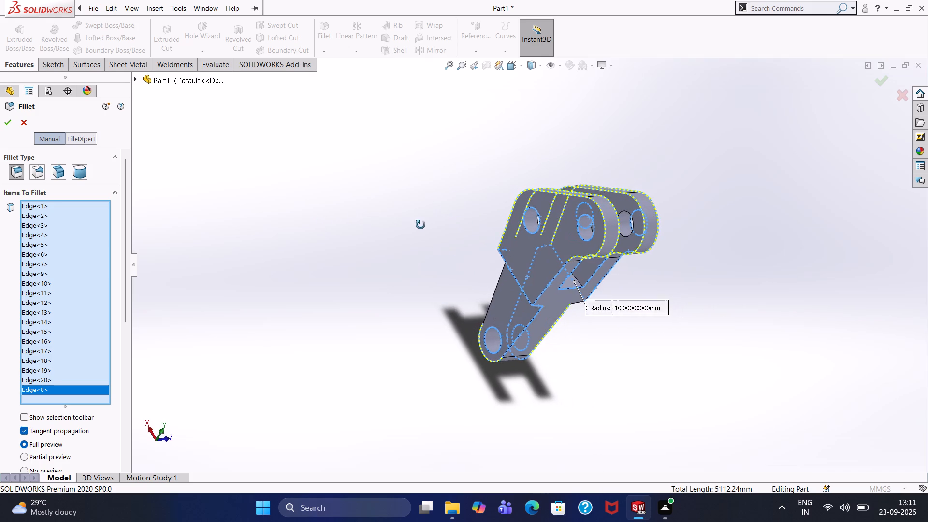
middle_drag(420, 225, 318, 259)
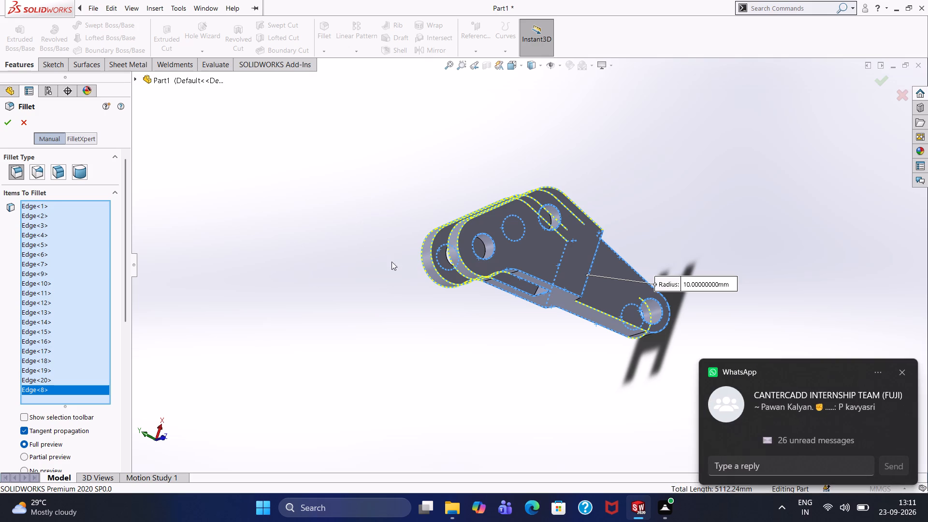
click(899, 370)
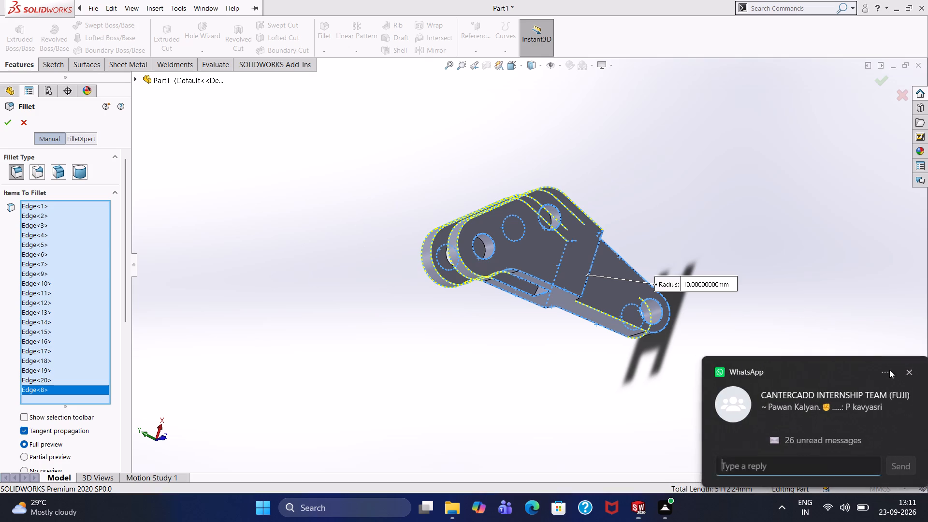
middle_drag(356, 291, 479, 203)
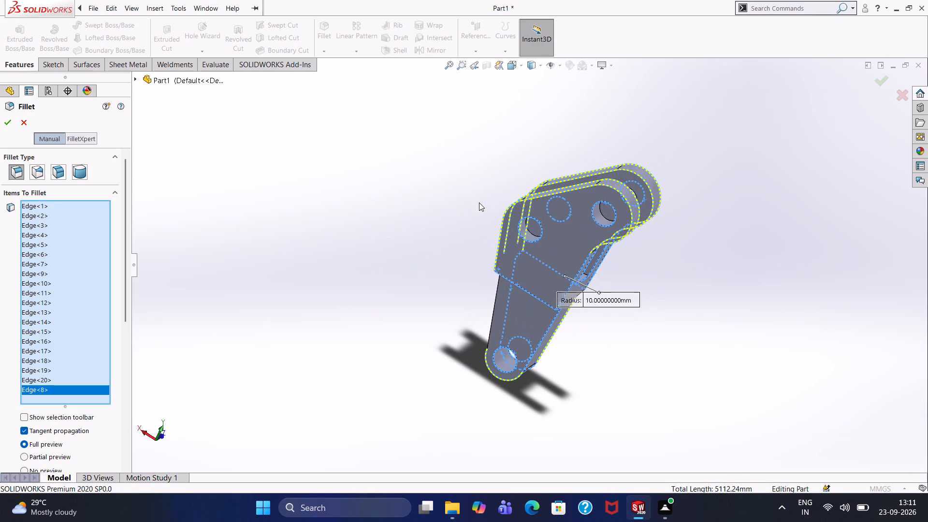
middle_drag(479, 203, 478, 203)
middle_click(479, 203)
click(421, 194)
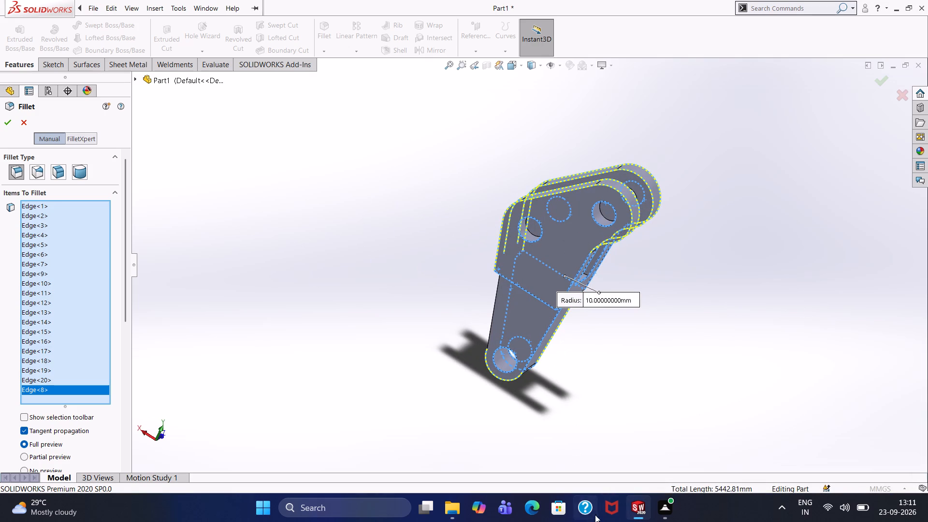
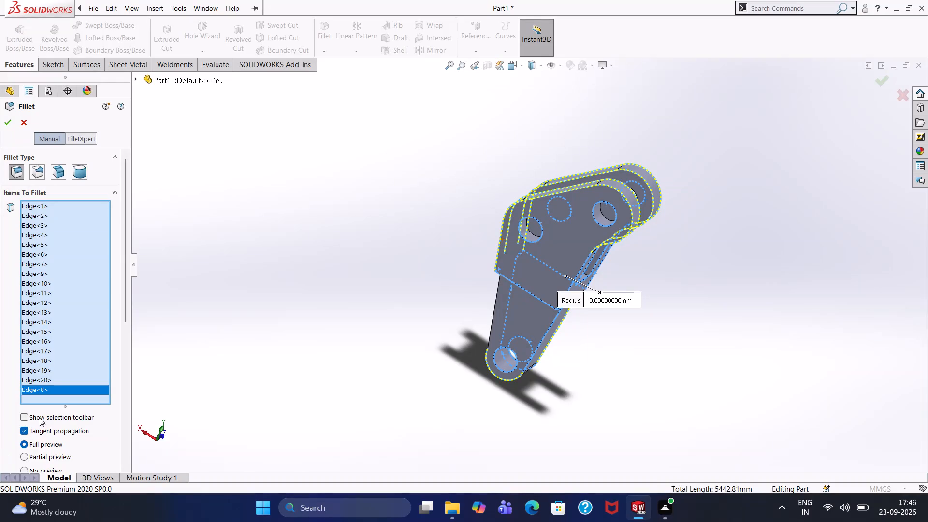
Turn on the selection toolbar option for the fillet.
click(23, 416)
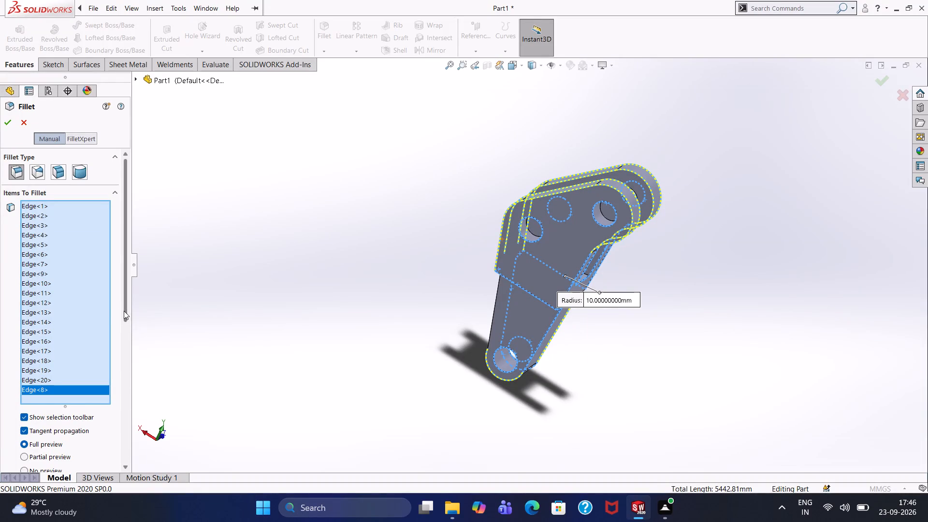
Add the long side edge of the recessed lower part's face to the selection and apply the 10 mm fillet.
drag(124, 311, 130, 390)
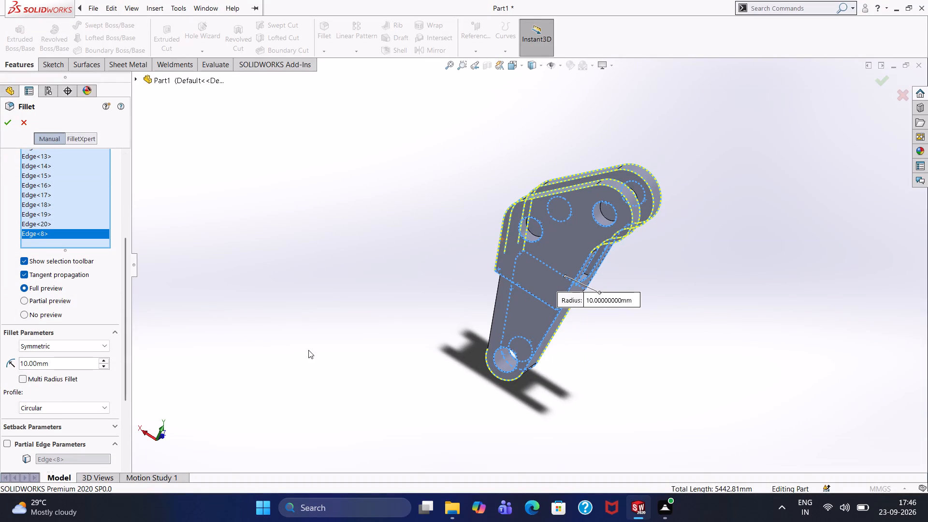
middle_drag(308, 350, 291, 274)
middle_drag(334, 283, 390, 277)
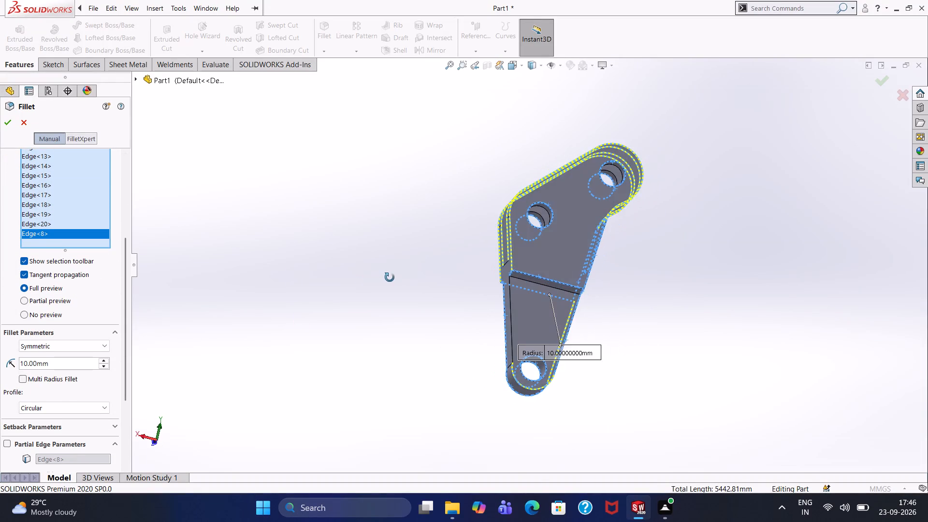
middle_drag(390, 277, 442, 264)
middle_drag(437, 264, 394, 222)
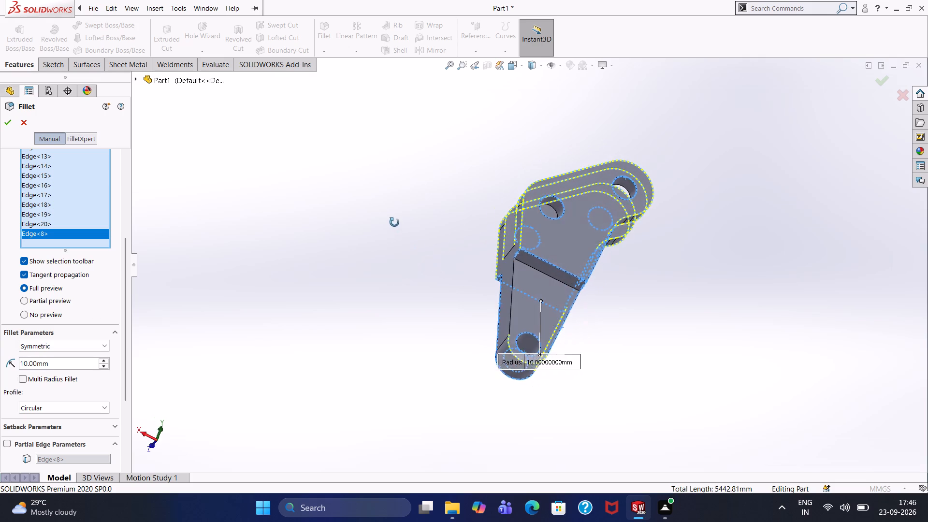
middle_drag(394, 222, 387, 215)
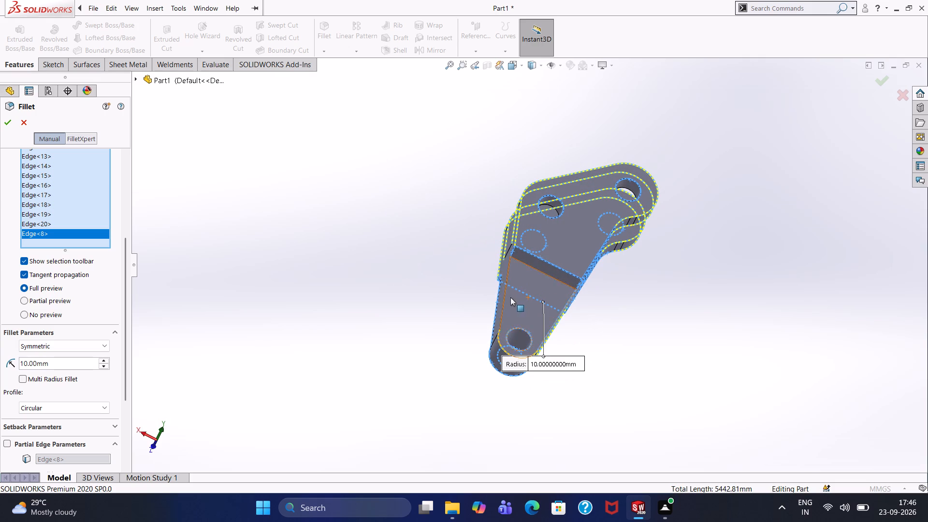
click(505, 301)
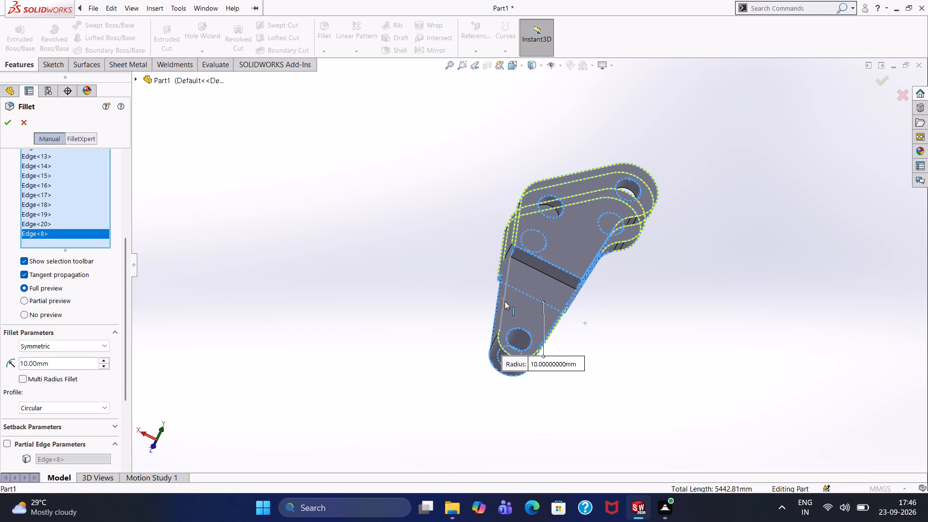
middle_drag(398, 253, 441, 258)
middle_drag(417, 245, 472, 239)
middle_drag(416, 251, 425, 249)
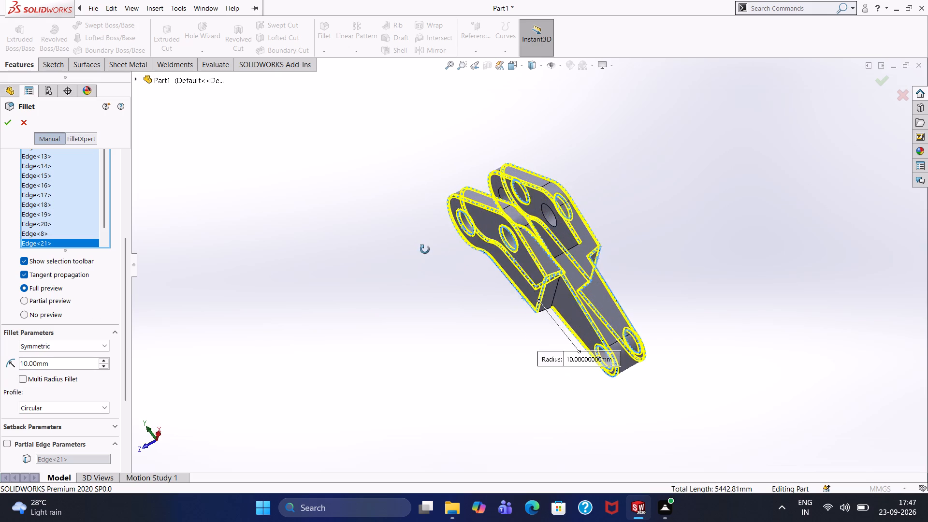
middle_drag(425, 249, 456, 198)
middle_drag(309, 190, 358, 174)
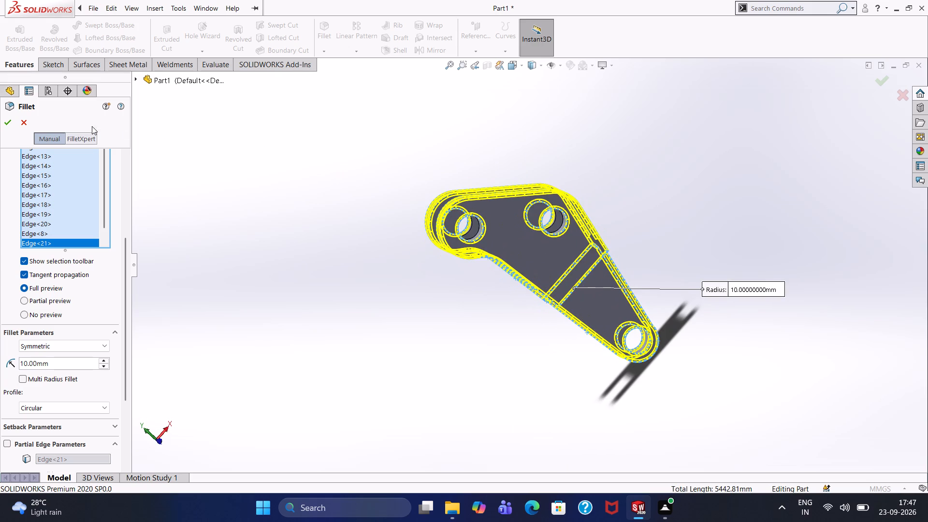
click(10, 127)
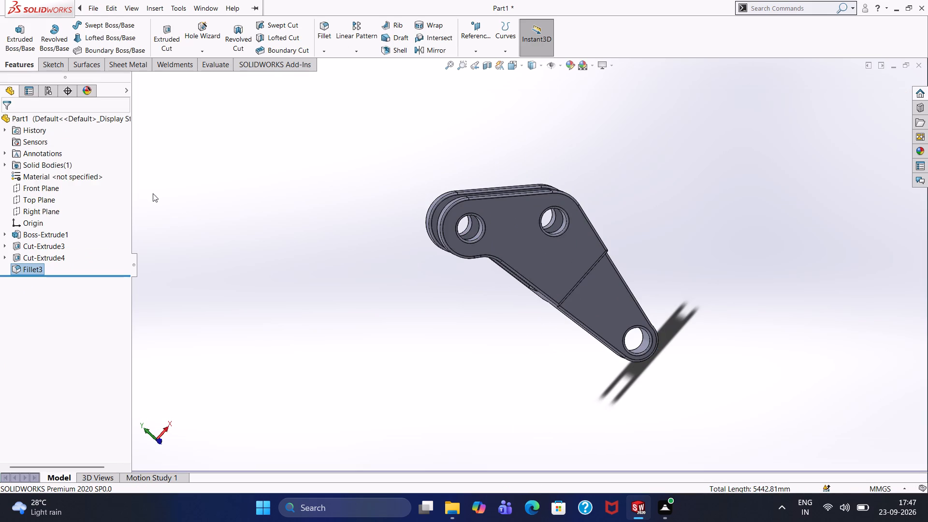
Examine the filleted forked link from all sides for edges that are still sharp.
scroll(312, 218, up, 1)
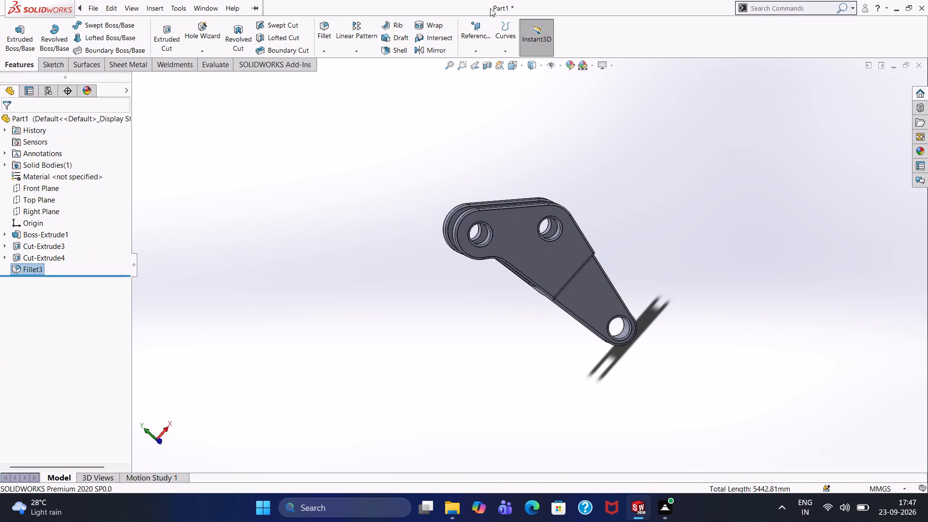
middle_drag(488, 349, 501, 338)
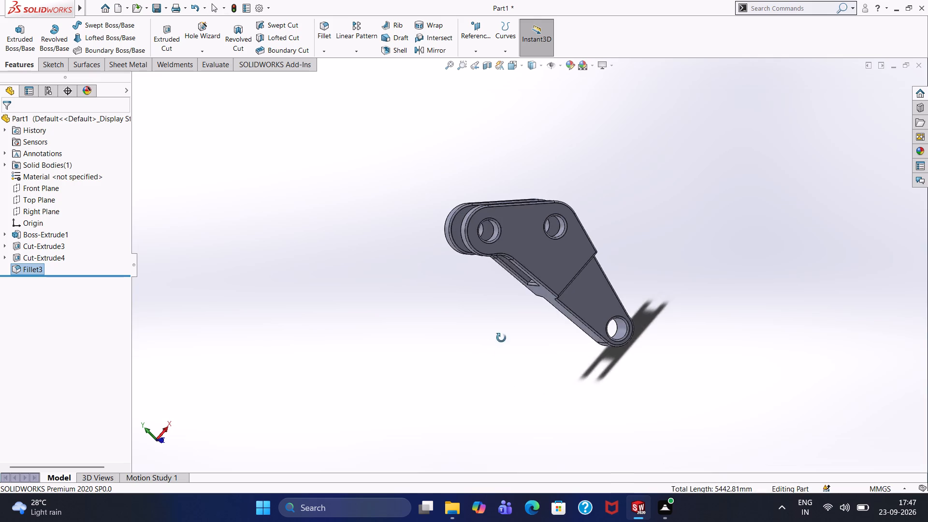
middle_drag(501, 338, 531, 313)
middle_drag(506, 334, 533, 280)
middle_drag(492, 307, 492, 304)
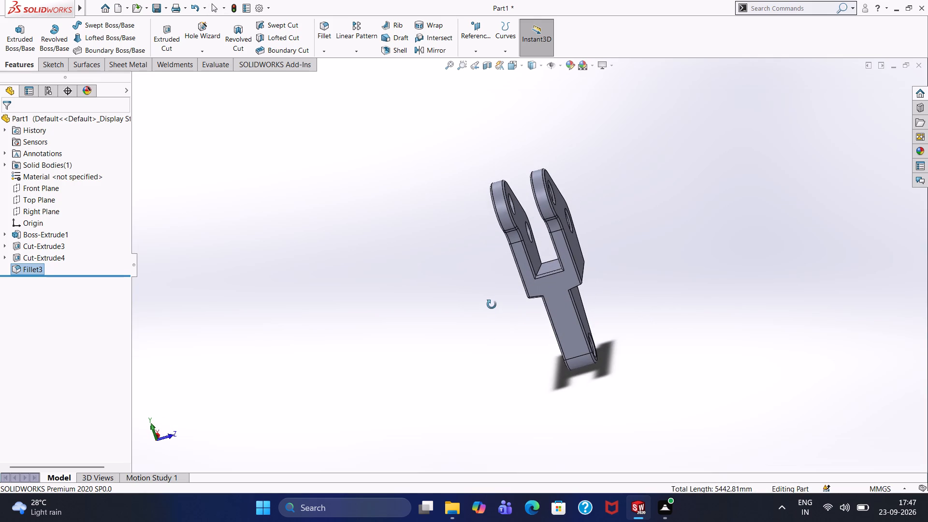
middle_drag(492, 304, 466, 252)
middle_drag(427, 267, 471, 249)
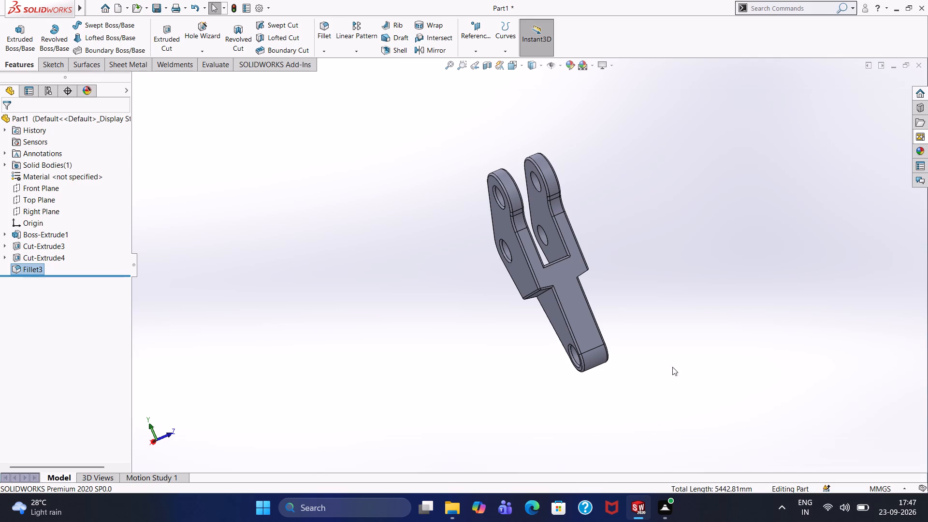
middle_drag(728, 267, 667, 285)
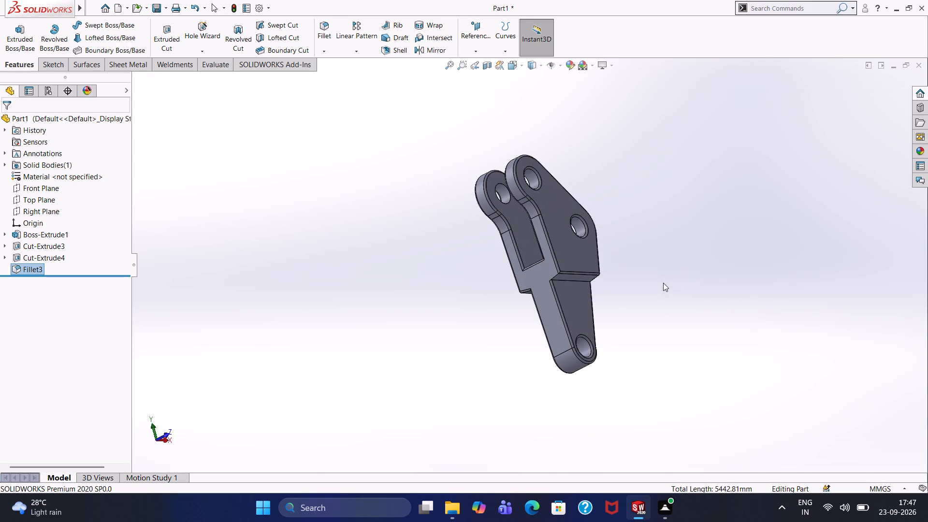
middle_drag(661, 275, 770, 200)
middle_drag(762, 215, 755, 227)
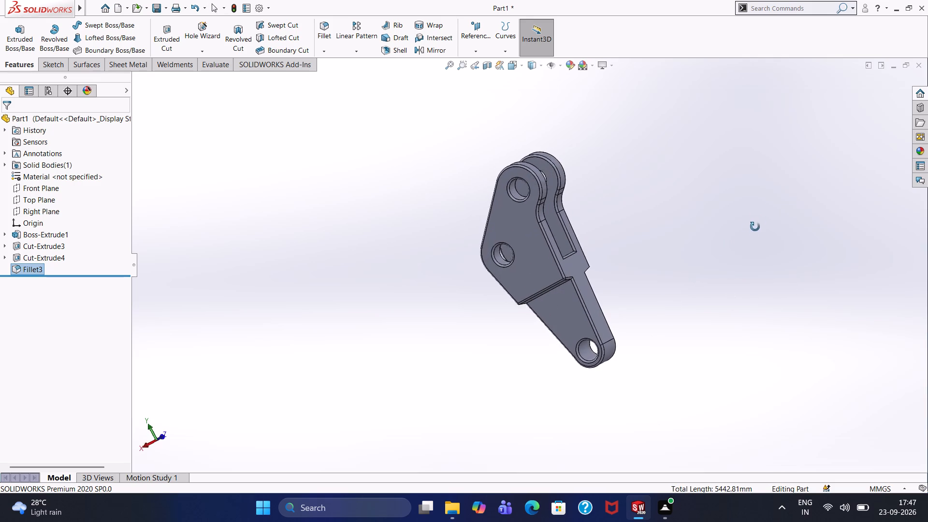
middle_drag(755, 227, 724, 263)
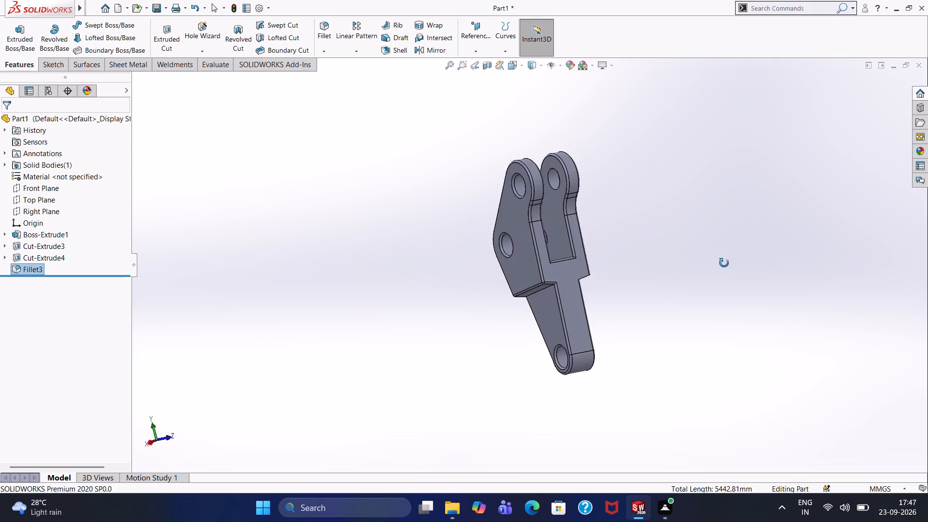
middle_drag(724, 263, 724, 330)
middle_drag(655, 197, 732, 297)
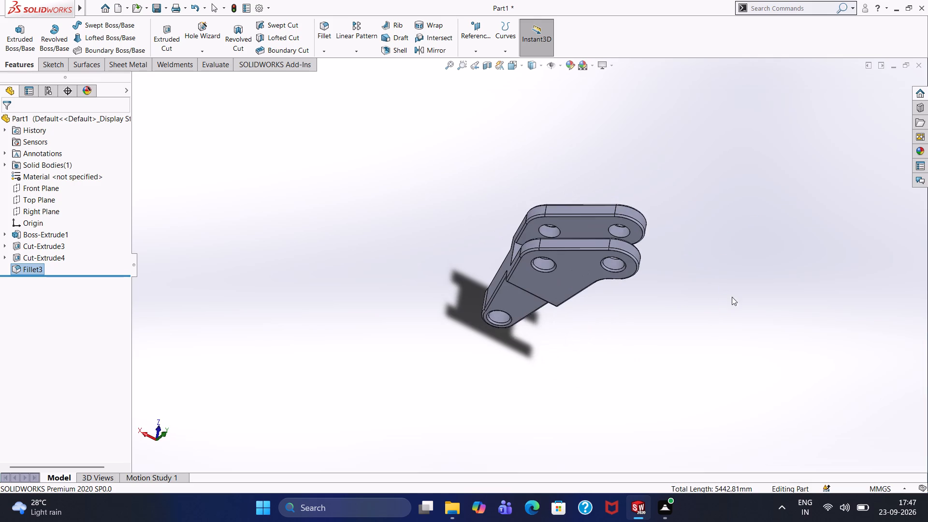
middle_drag(726, 204, 803, 265)
middle_drag(729, 148, 697, 158)
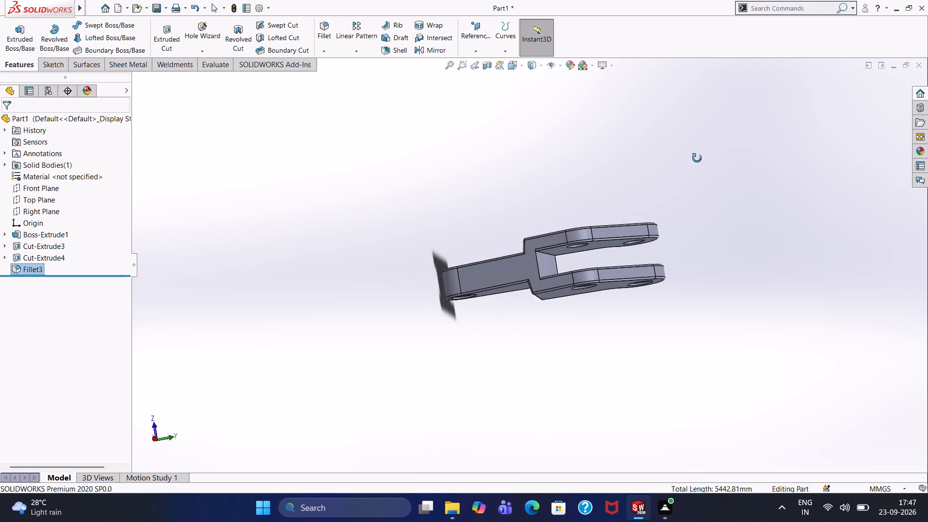
middle_drag(697, 158, 673, 171)
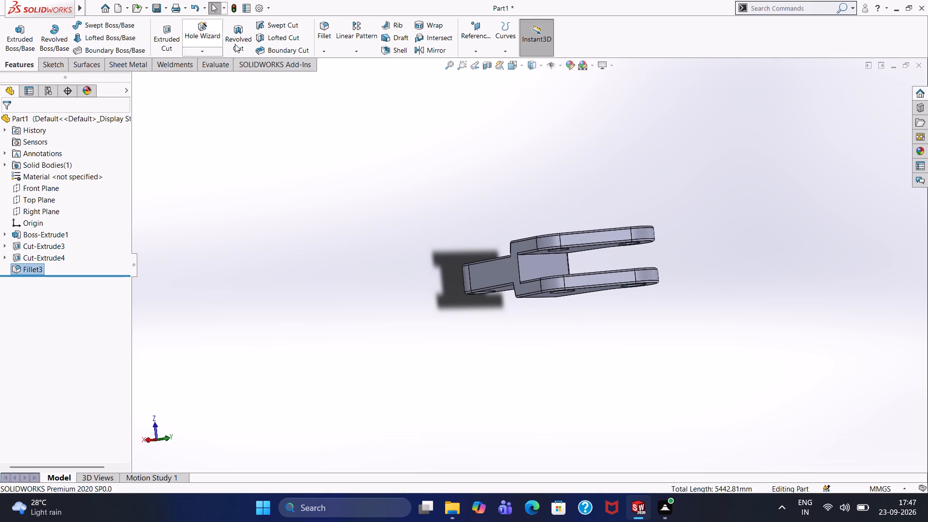
Fillet the edge where the slot floor meets the link's narrow side face with a 10 mm radius.
click(329, 29)
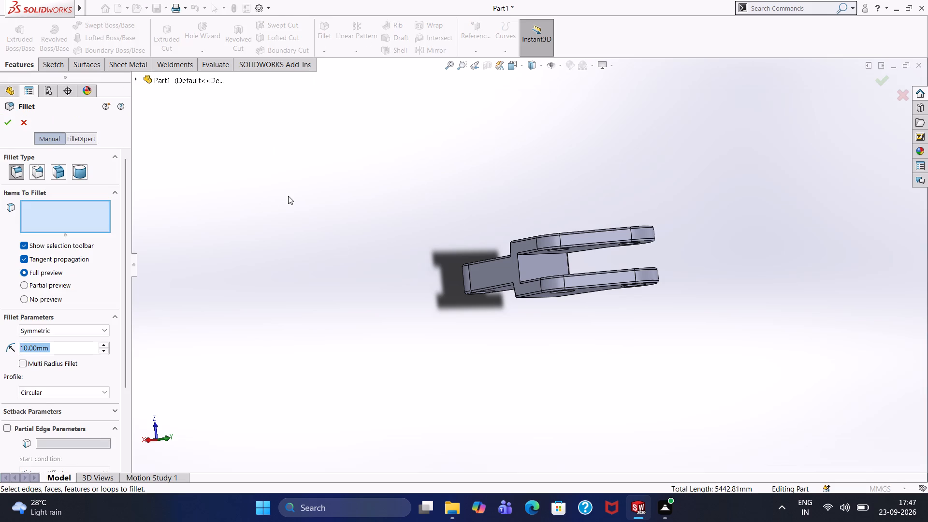
middle_drag(409, 303, 413, 222)
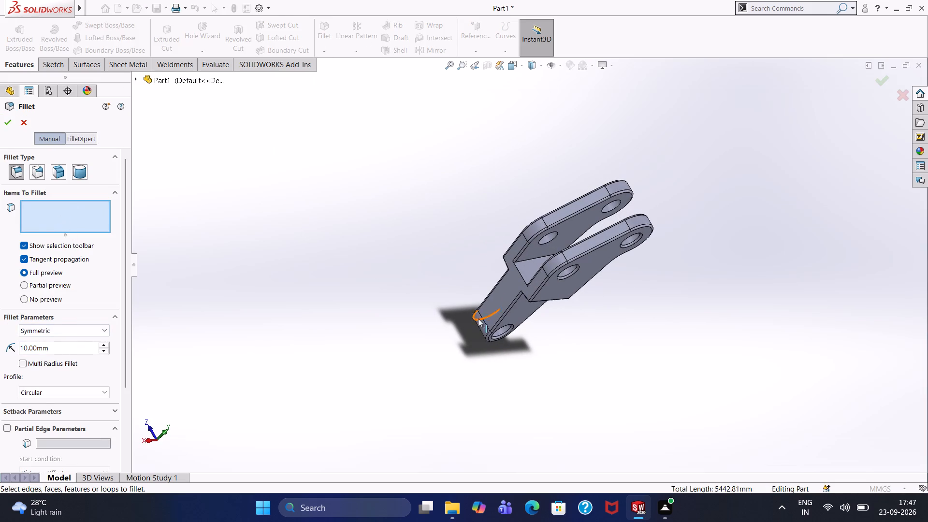
click(519, 271)
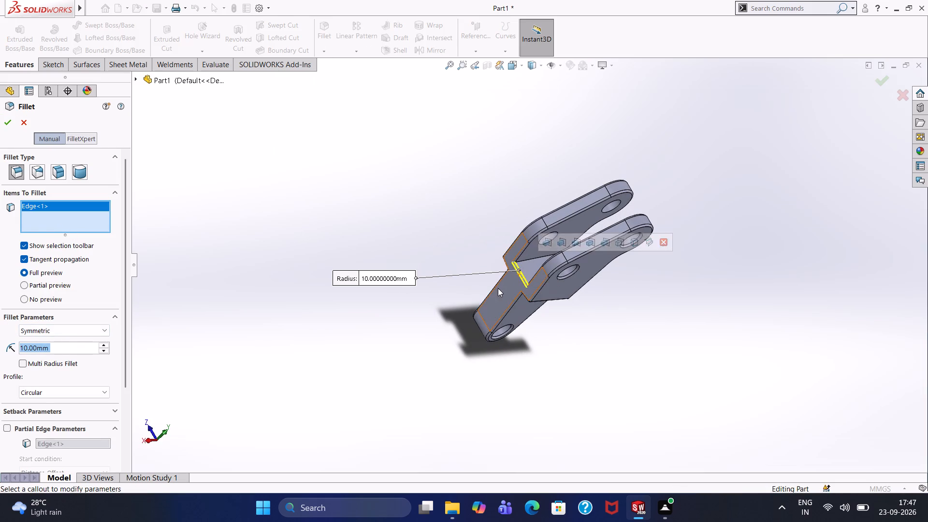
click(8, 126)
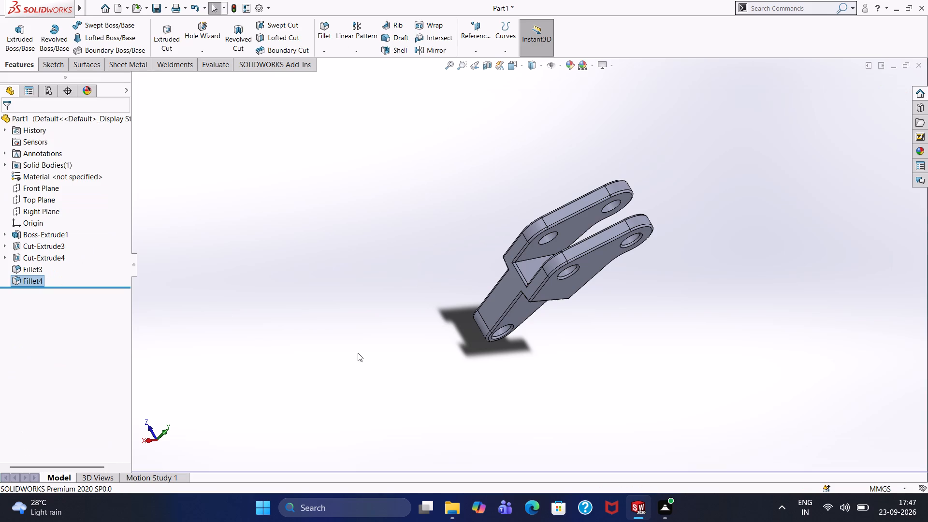
Examine the rounded edges around the slot, fork arms, holes and step of the forked link up close.
middle_drag(410, 318, 481, 249)
middle_drag(467, 263, 468, 263)
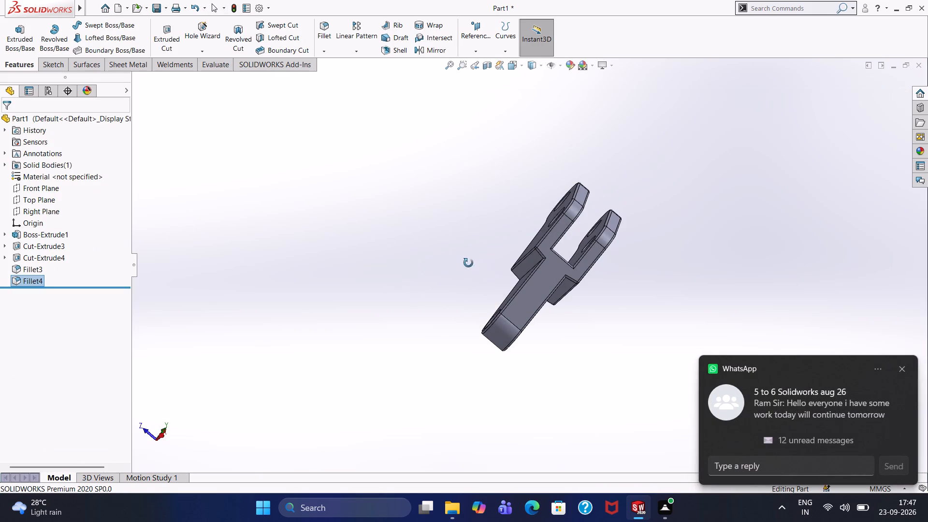
middle_drag(468, 263, 589, 296)
middle_drag(386, 300, 438, 247)
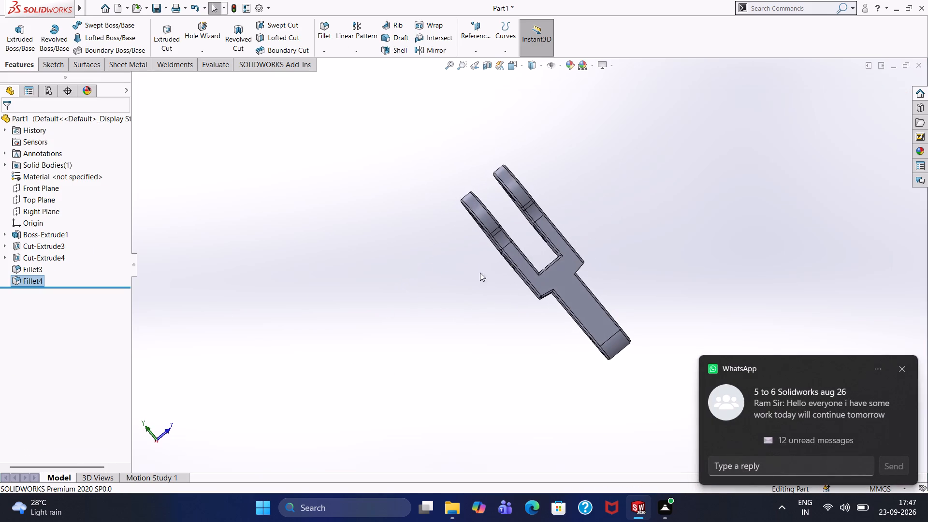
scroll(559, 275, up, 2)
scroll(559, 268, down, 1)
scroll(558, 266, up, 1)
scroll(558, 266, down, 1)
scroll(558, 266, up, 1)
scroll(558, 266, down, 1)
scroll(527, 250, up, 1)
scroll(527, 250, down, 1)
scroll(527, 250, up, 1)
scroll(522, 249, down, 5)
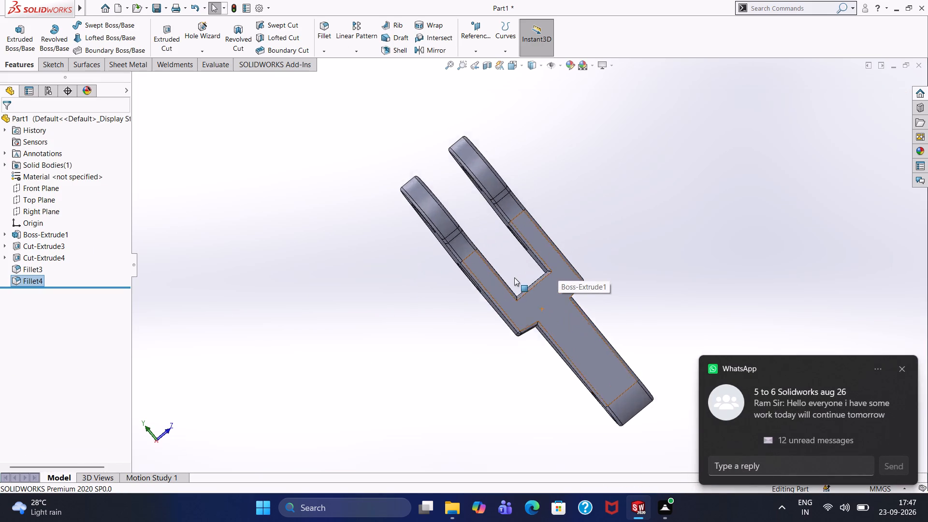
scroll(514, 277, down, 4)
middle_drag(524, 242, 590, 249)
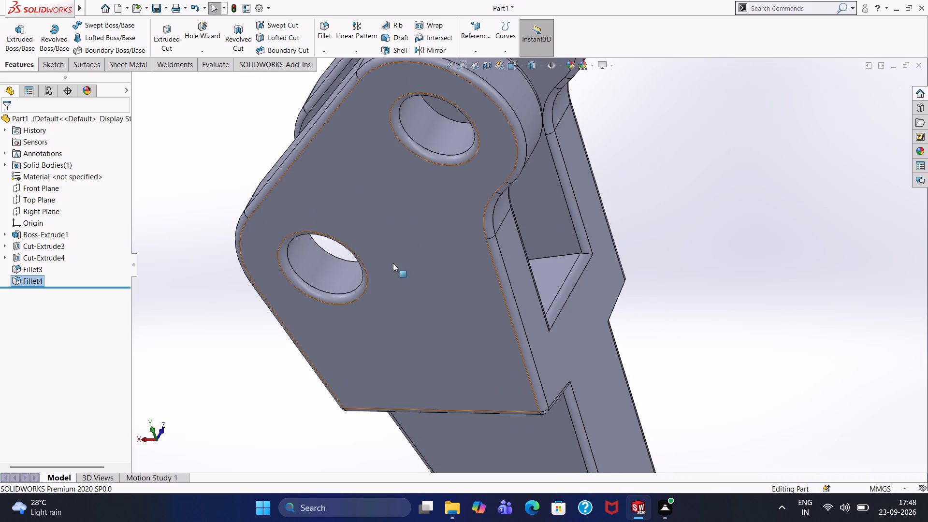
middle_drag(183, 290, 261, 306)
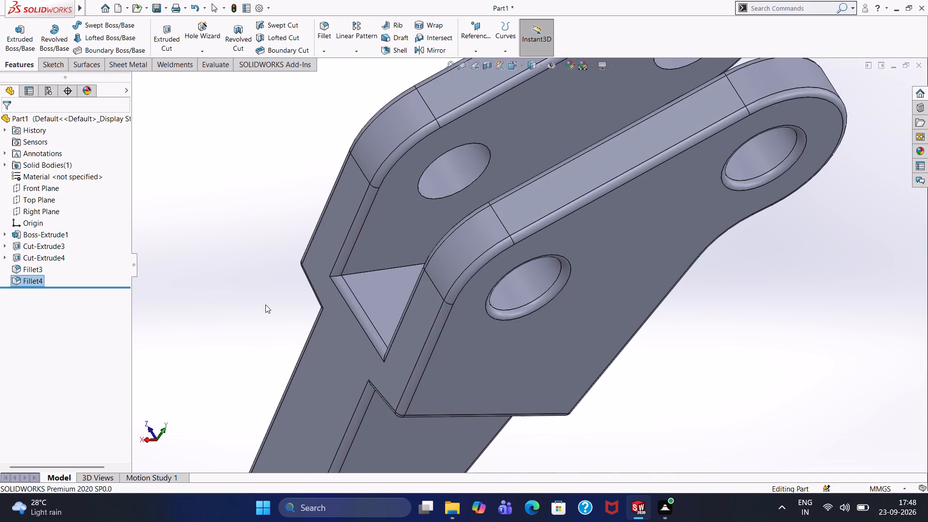
scroll(265, 304, up, 3)
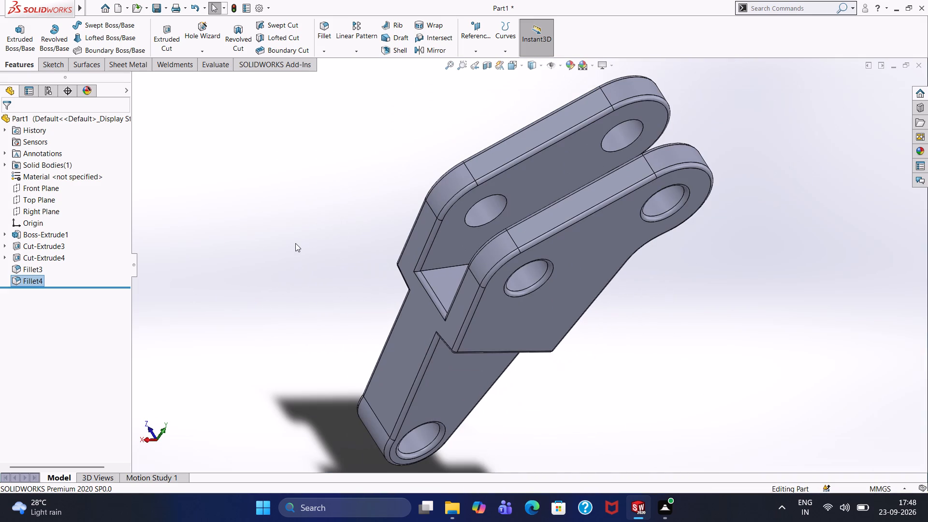
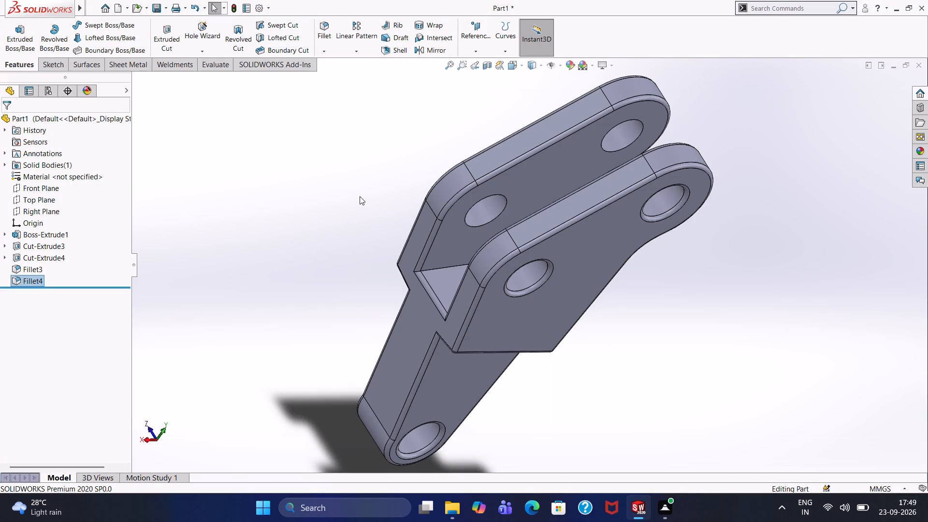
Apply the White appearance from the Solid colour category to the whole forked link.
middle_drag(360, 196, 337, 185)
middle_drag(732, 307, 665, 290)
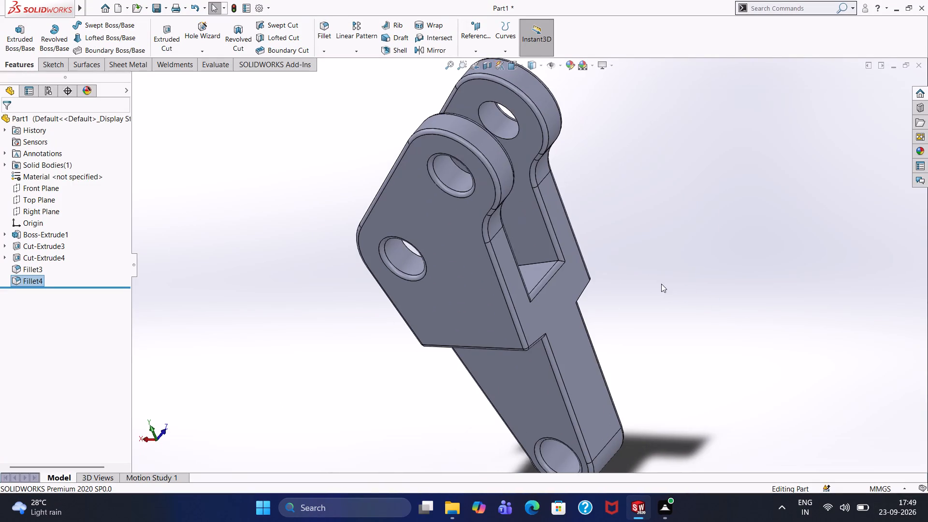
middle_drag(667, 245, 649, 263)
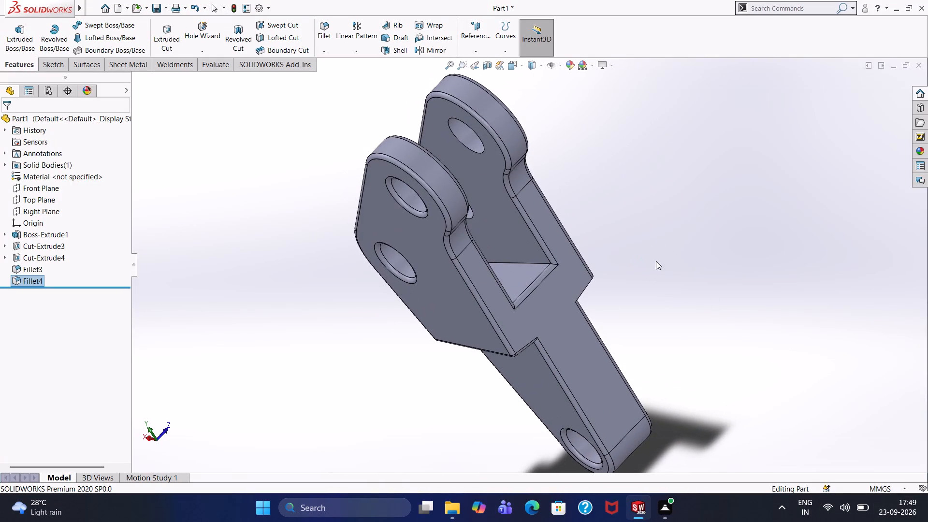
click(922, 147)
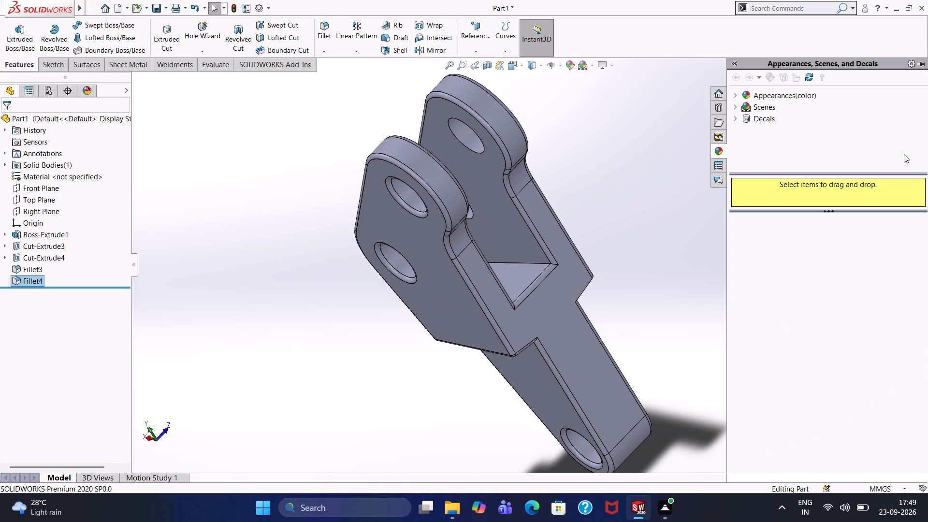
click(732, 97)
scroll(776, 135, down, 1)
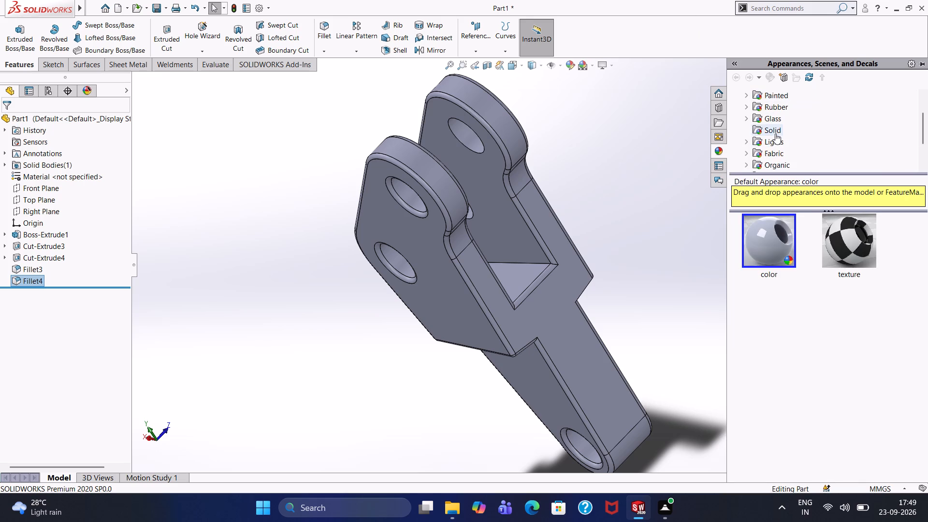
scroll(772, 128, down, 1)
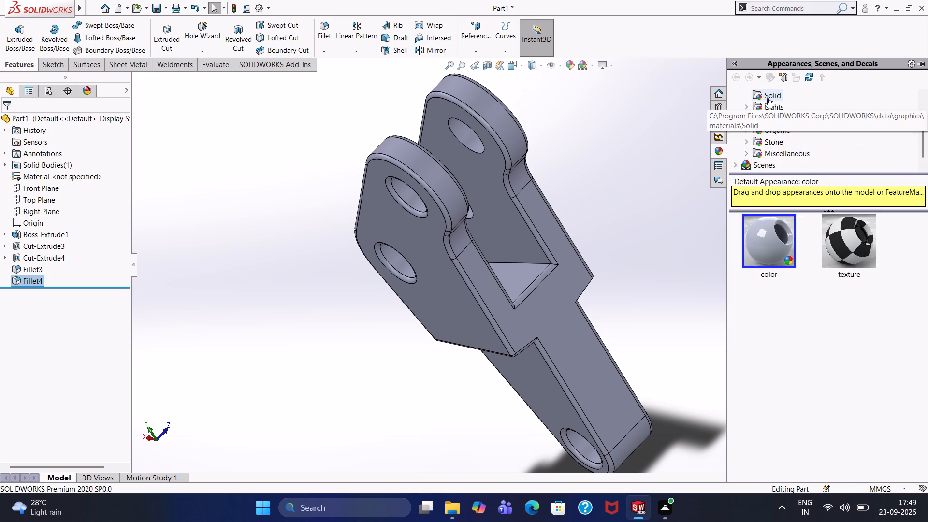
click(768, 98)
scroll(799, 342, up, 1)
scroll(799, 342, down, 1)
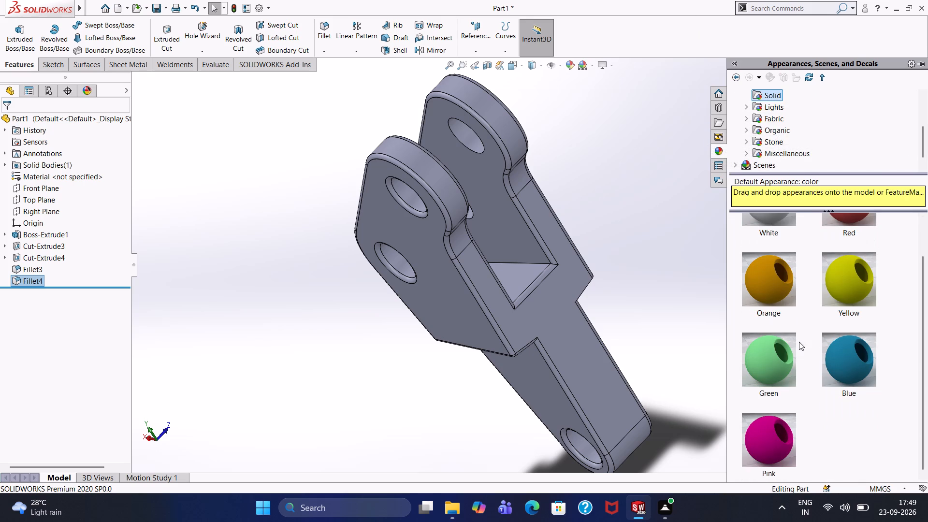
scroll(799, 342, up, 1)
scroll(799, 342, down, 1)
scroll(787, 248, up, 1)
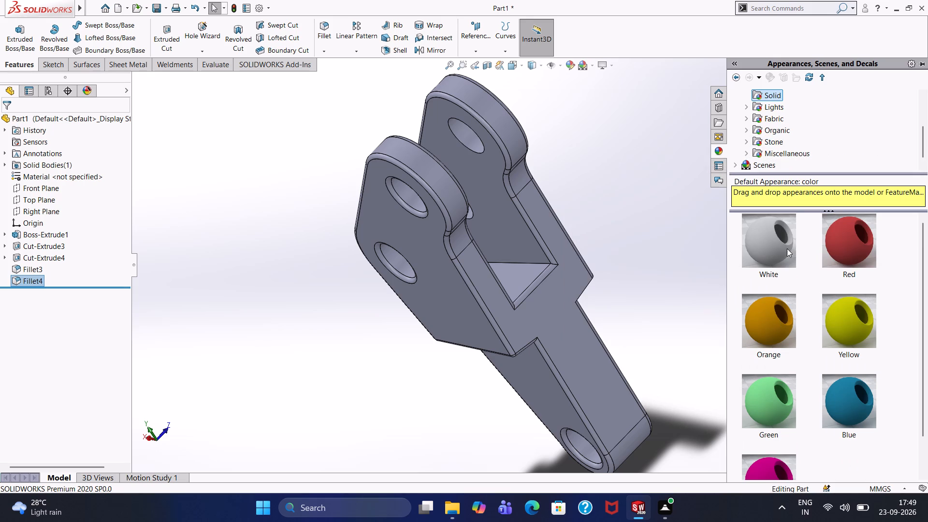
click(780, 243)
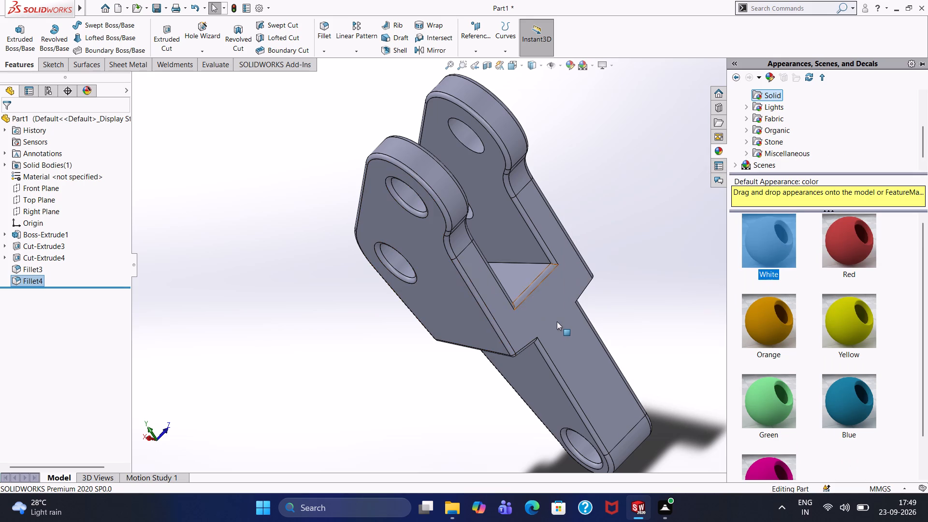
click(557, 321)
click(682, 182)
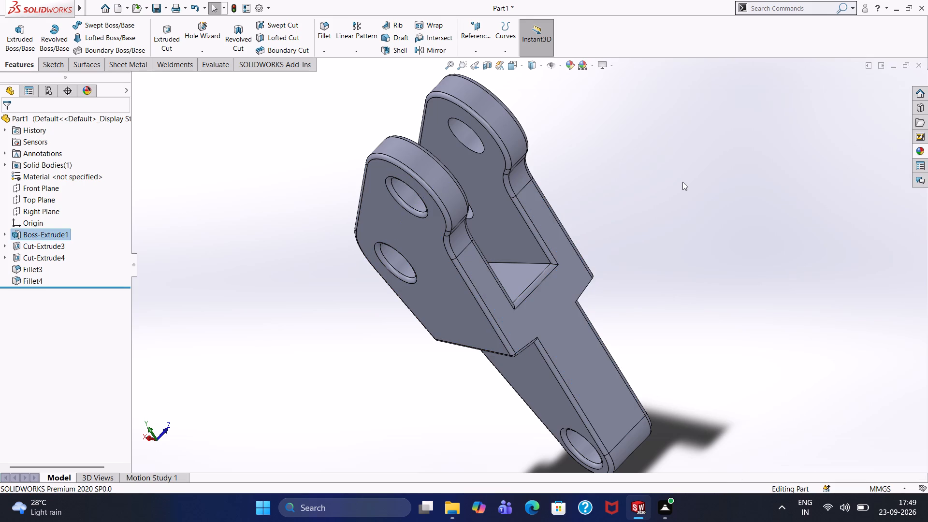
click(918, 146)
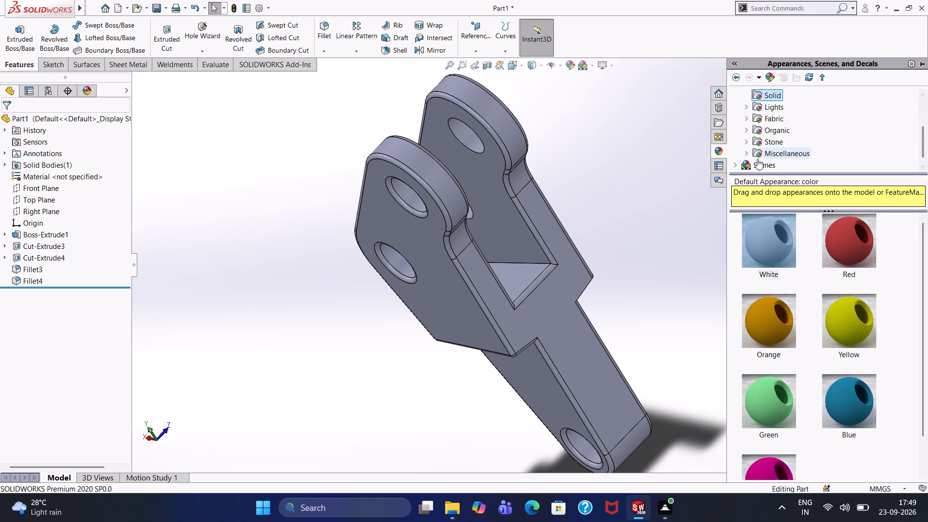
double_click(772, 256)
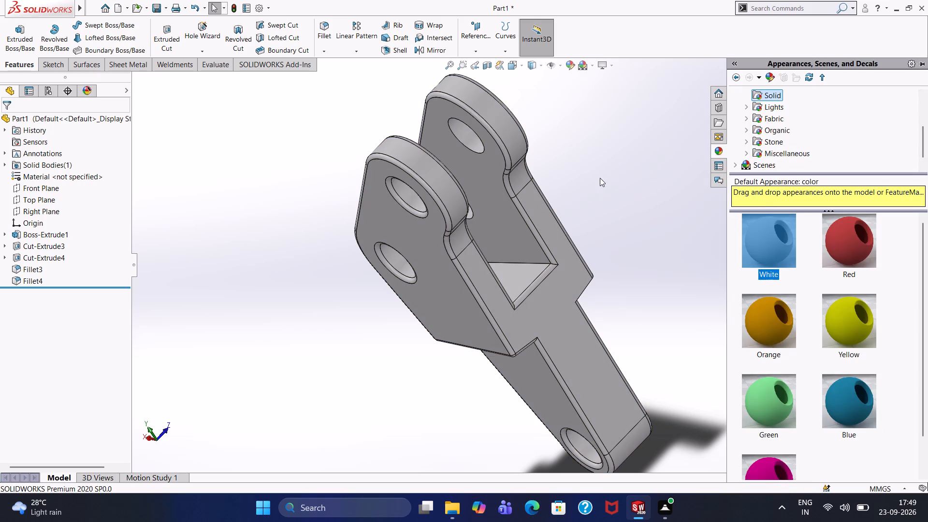
Look over the recoloured link and browse the Solid, Organic, Stone and Miscellaneous appearance categories for another finish.
middle_drag(600, 178, 638, 156)
middle_drag(621, 168, 649, 169)
scroll(874, 379, down, 1)
scroll(871, 371, up, 3)
scroll(863, 341, down, 3)
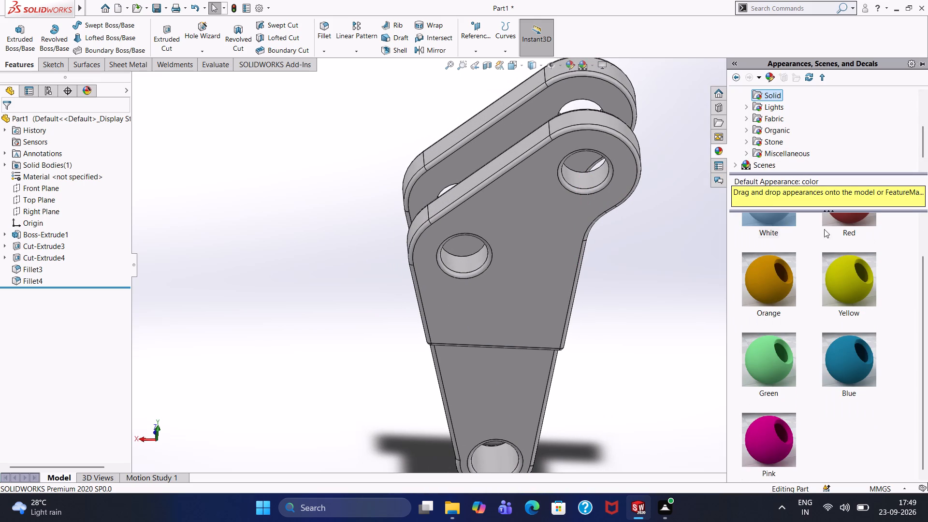
click(753, 129)
click(753, 145)
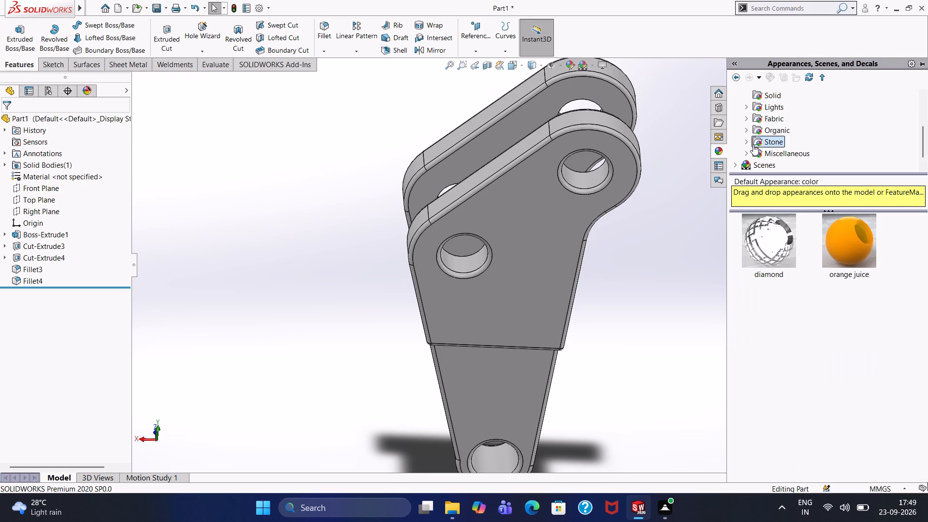
click(763, 156)
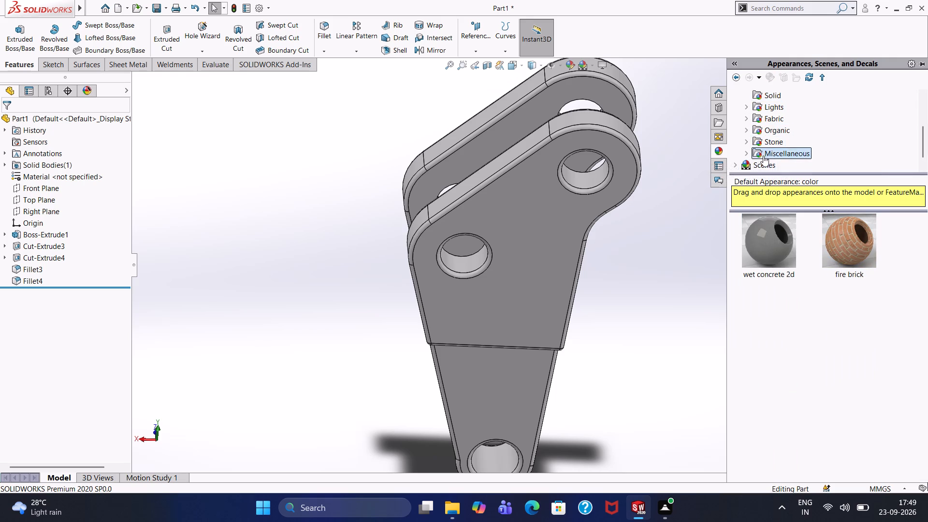
scroll(767, 148, down, 2)
scroll(767, 148, up, 1)
scroll(771, 127, down, 1)
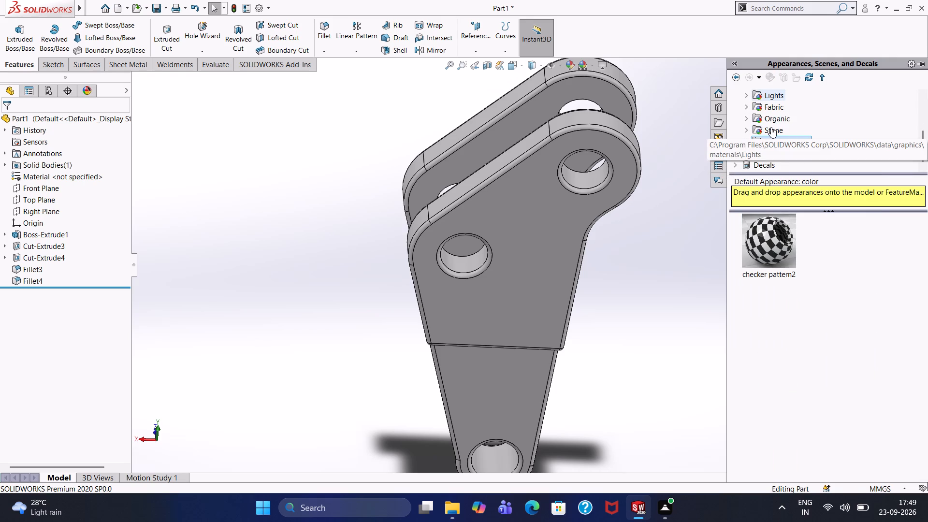
scroll(775, 115, down, 3)
scroll(783, 129, up, 4)
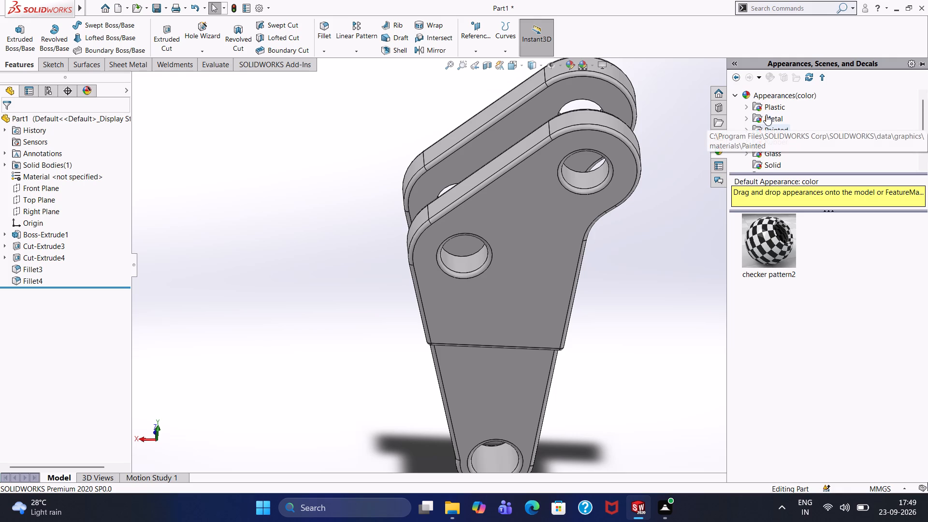
Browse the Metal appearances and open the Steel category.
click(748, 123)
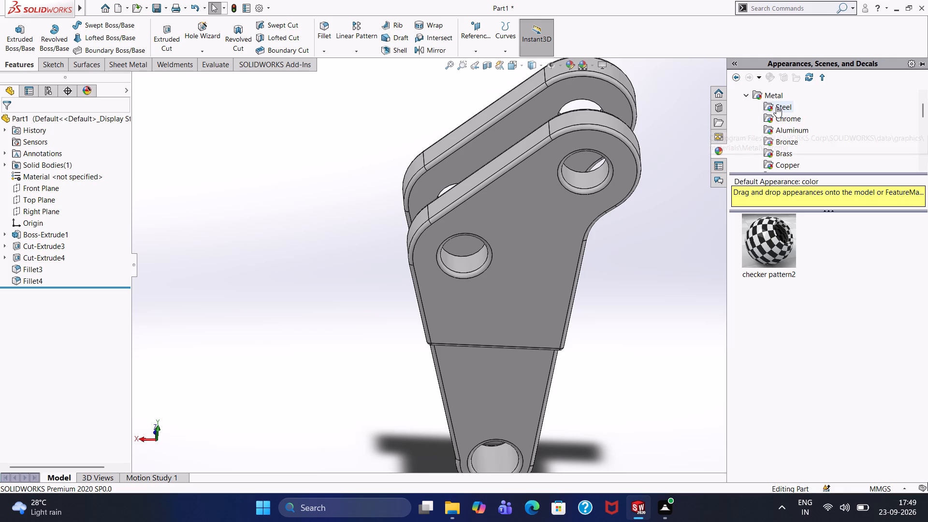
scroll(821, 140, down, 1)
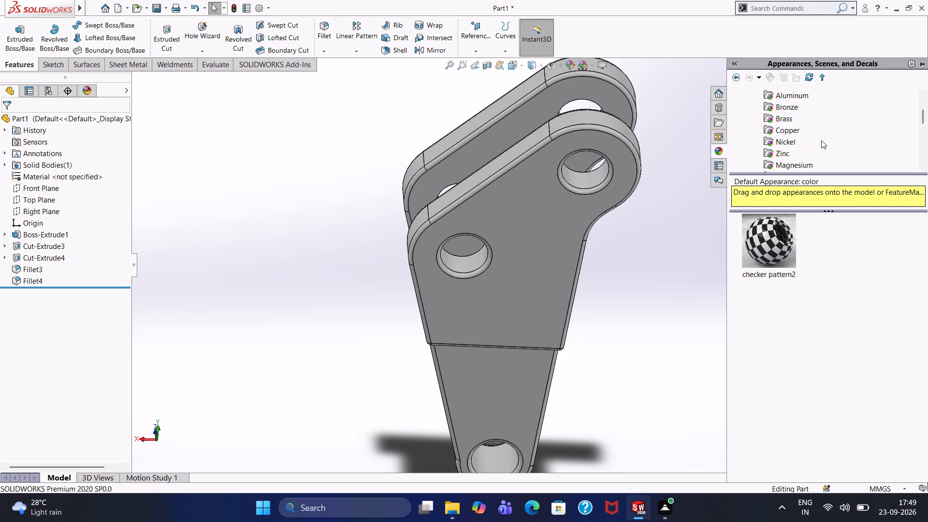
scroll(816, 134, down, 3)
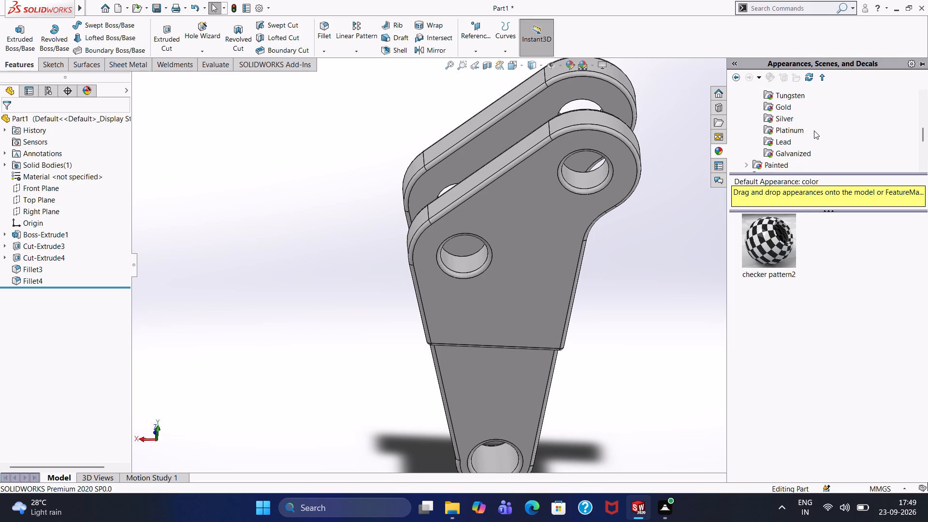
scroll(814, 130, down, 1)
scroll(814, 130, up, 3)
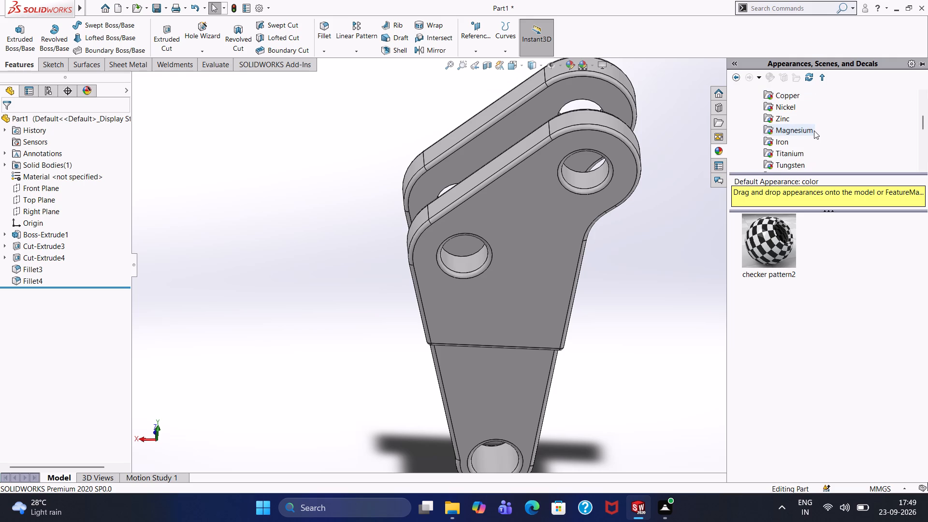
scroll(814, 130, up, 2)
double_click(792, 108)
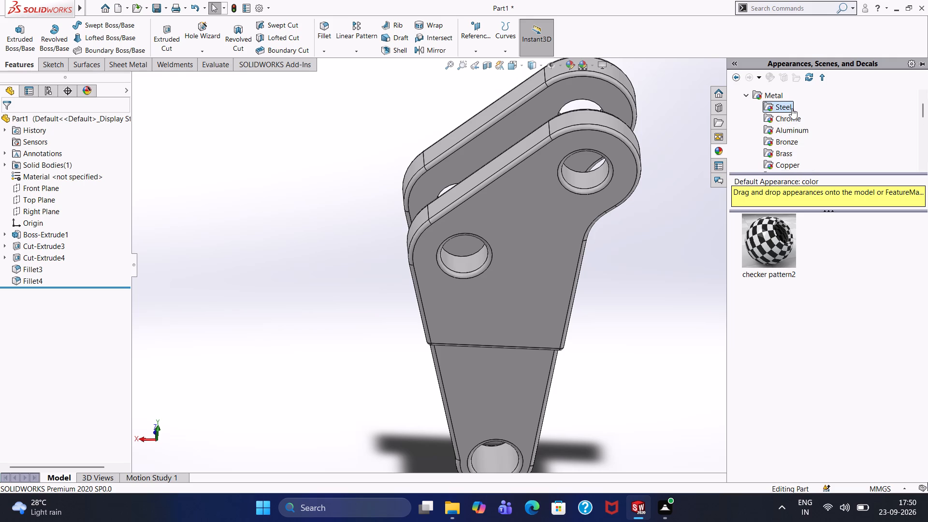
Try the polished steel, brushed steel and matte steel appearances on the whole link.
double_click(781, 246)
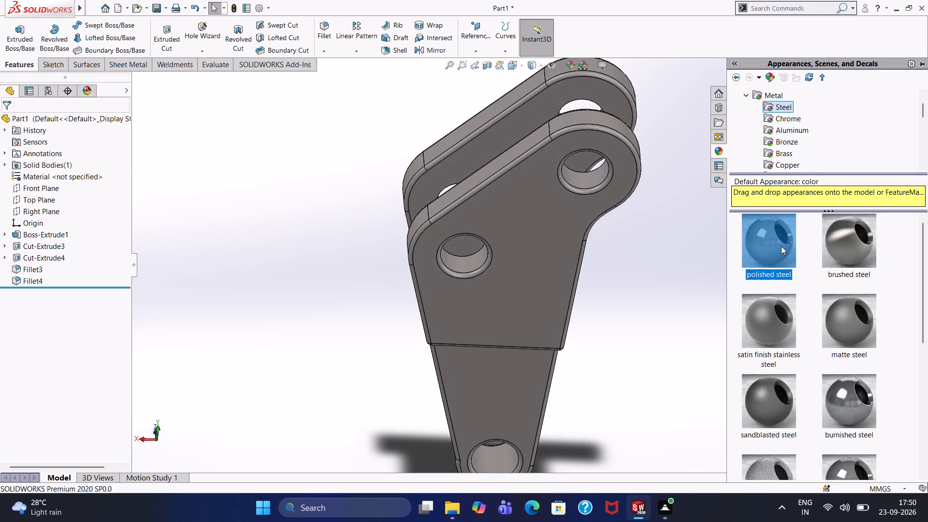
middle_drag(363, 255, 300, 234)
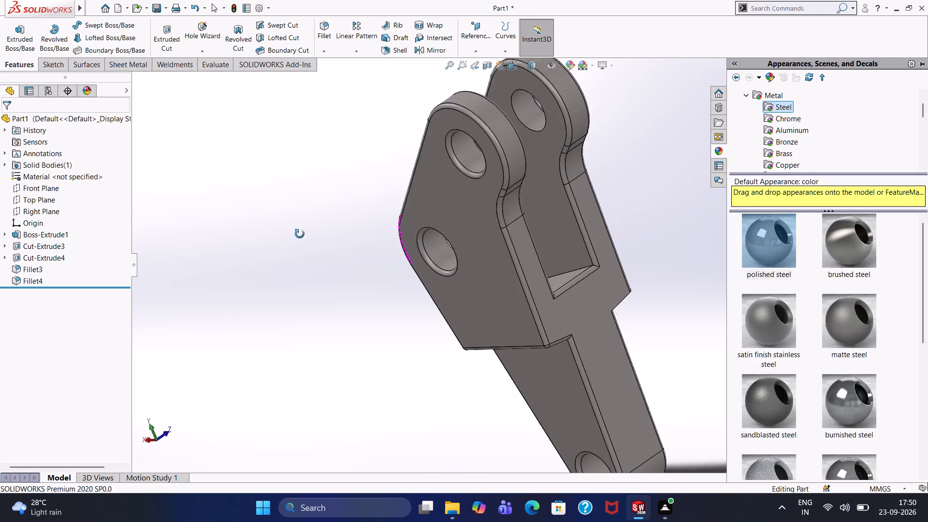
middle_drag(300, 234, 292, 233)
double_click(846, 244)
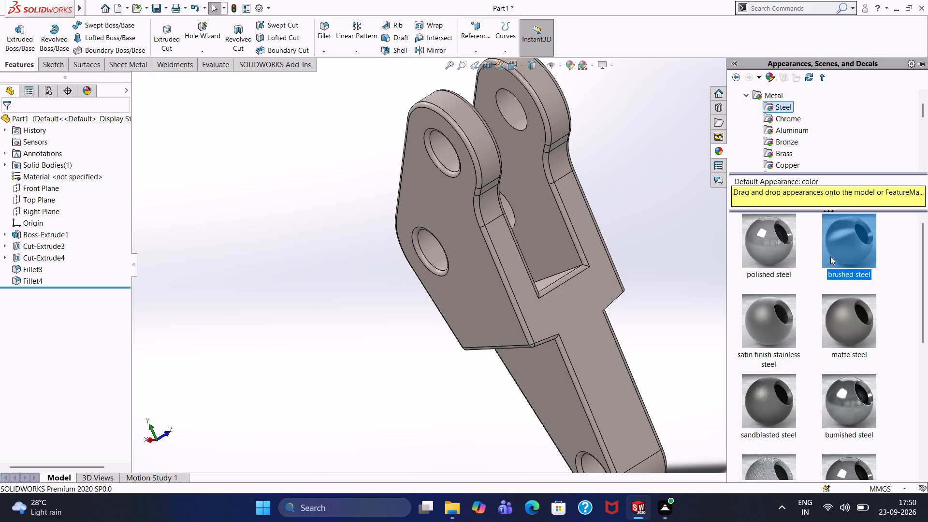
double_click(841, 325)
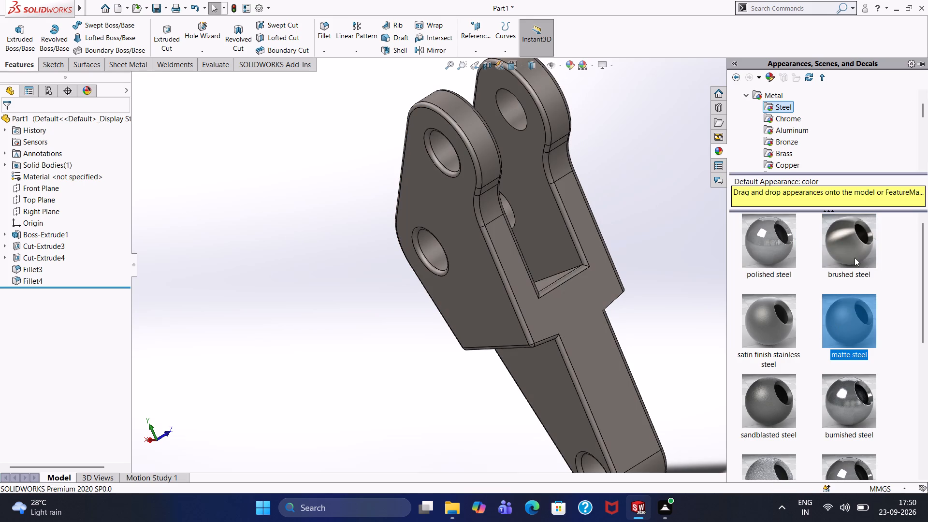
Apply the brushed steel appearance to the whole link and collapse the appearance library.
double_click(855, 253)
click(687, 155)
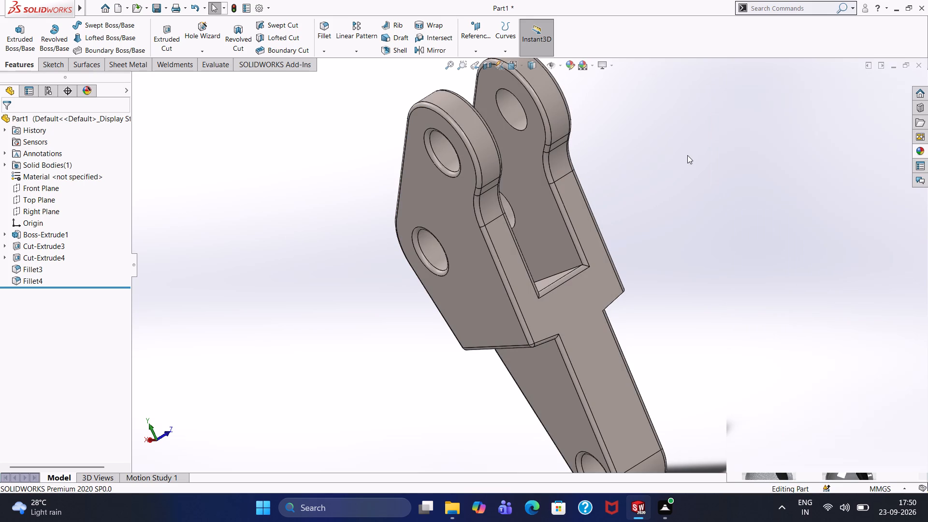
Examine the brushed-steel forked link from all sides, including the slot, fork arms, holes and recessed lower part.
scroll(672, 165, down, 2)
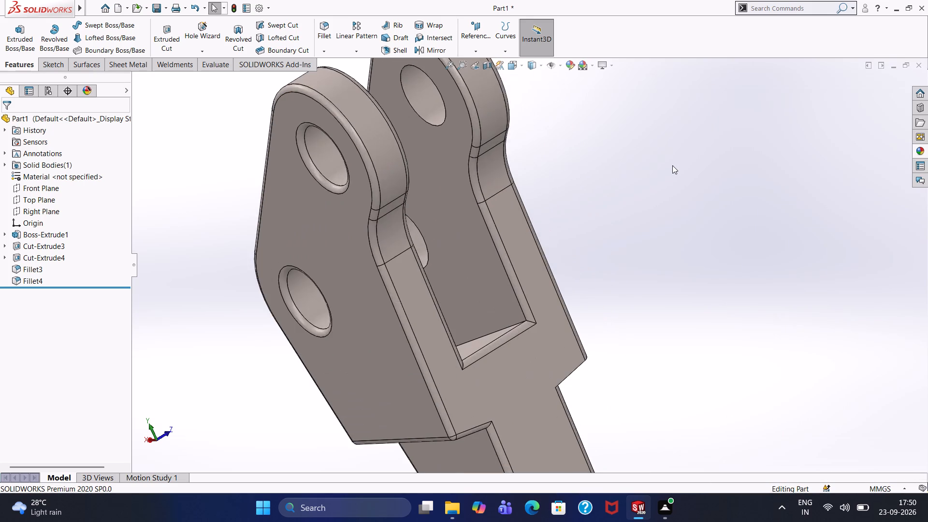
scroll(672, 165, up, 2)
scroll(672, 165, down, 1)
scroll(672, 165, up, 3)
middle_click(608, 233)
scroll(608, 233, up, 1)
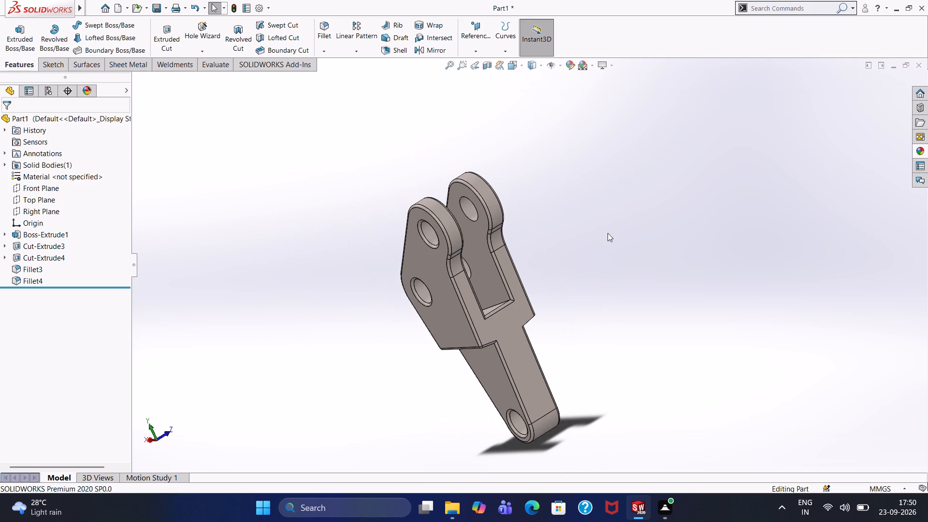
middle_drag(590, 230, 581, 215)
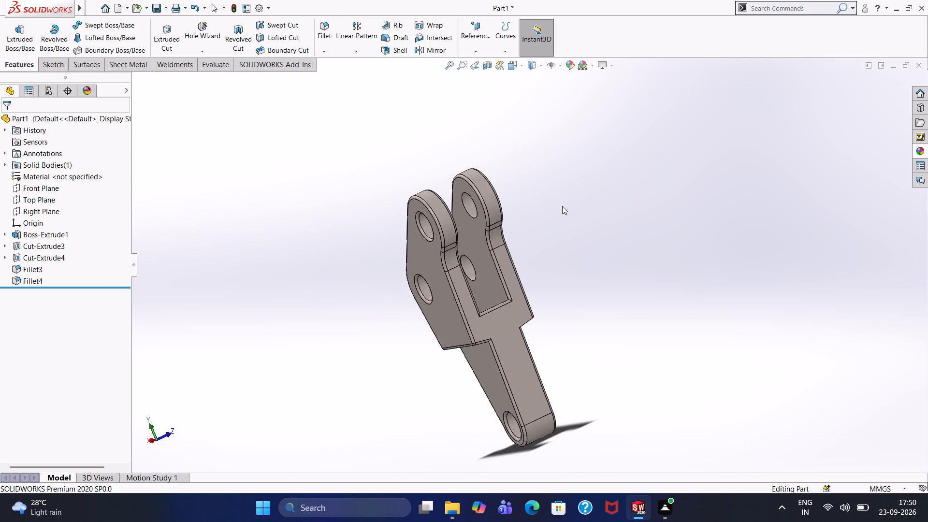
scroll(562, 206, down, 1)
scroll(560, 221, up, 1)
middle_drag(560, 221, 609, 222)
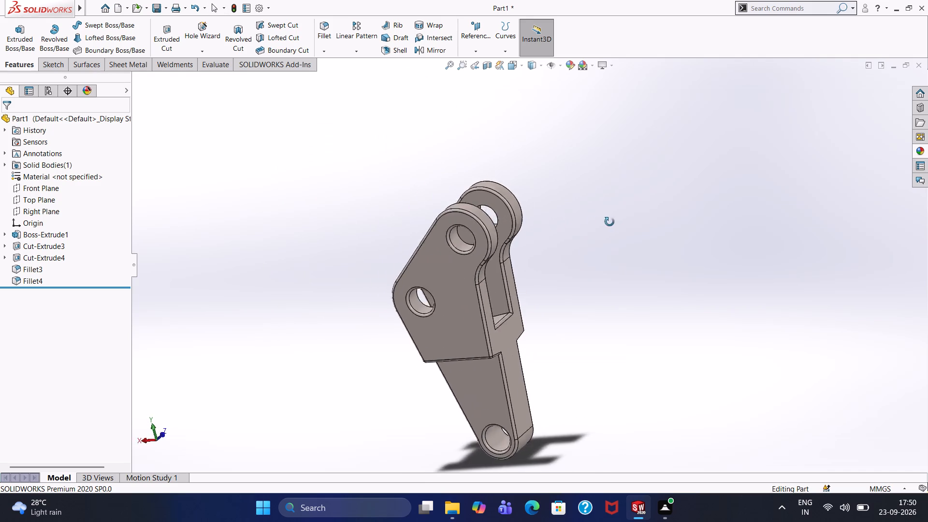
middle_drag(609, 222, 671, 214)
middle_drag(313, 174, 399, 196)
middle_drag(383, 163, 419, 227)
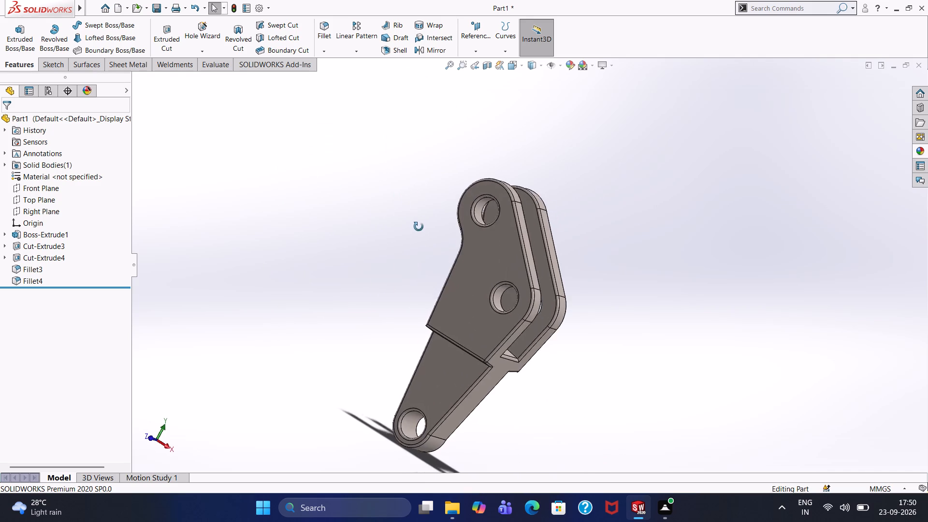
middle_drag(419, 227, 434, 238)
middle_drag(392, 161, 445, 222)
middle_drag(424, 172, 469, 198)
middle_drag(446, 174, 395, 209)
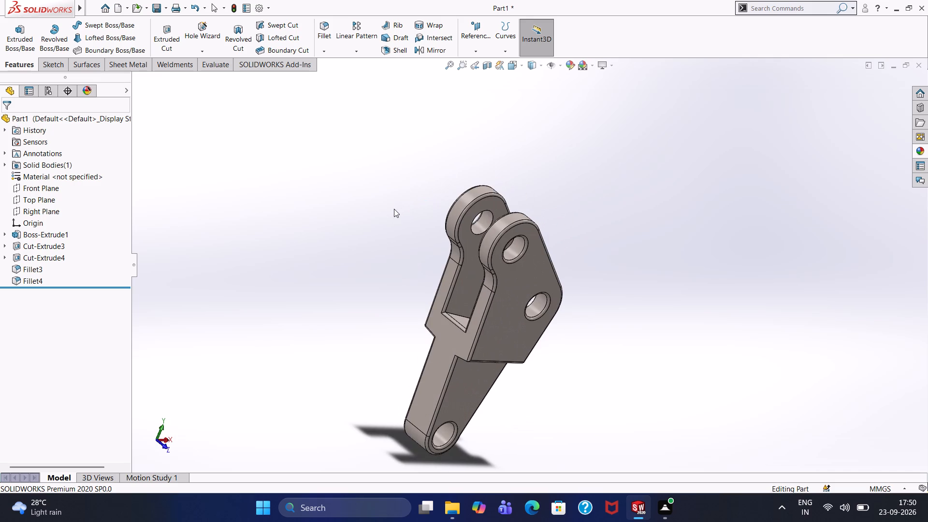
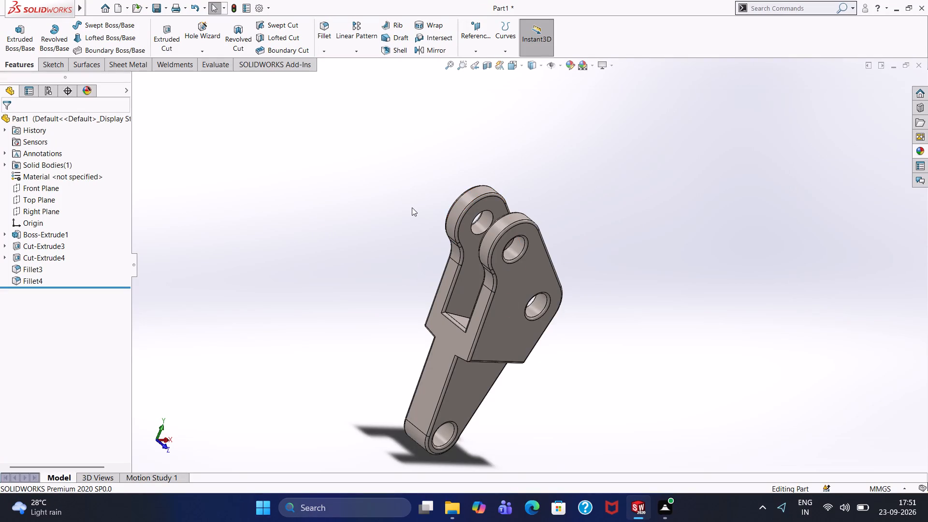
Apply a black colour from the standard swatches to the whole solid body of the forked link.
middle_drag(412, 207, 478, 249)
middle_drag(347, 191, 371, 240)
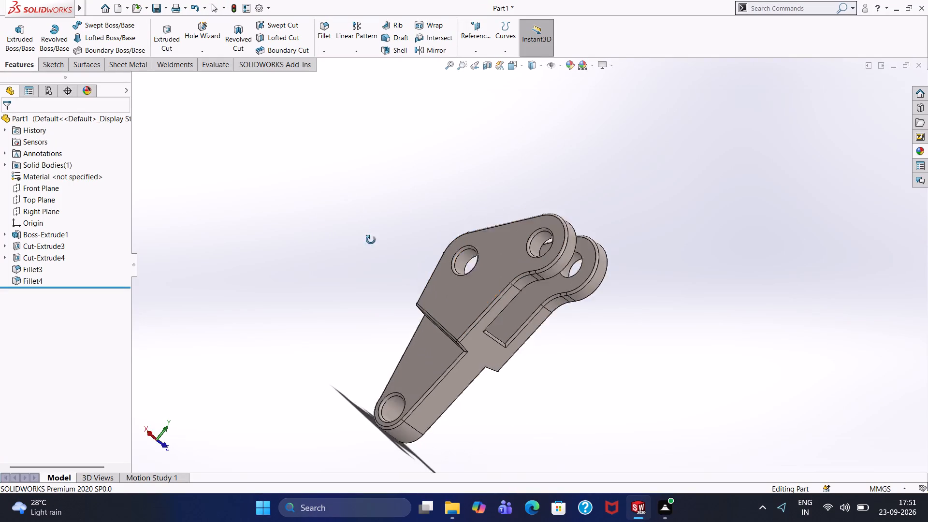
middle_drag(371, 240, 415, 284)
click(474, 294)
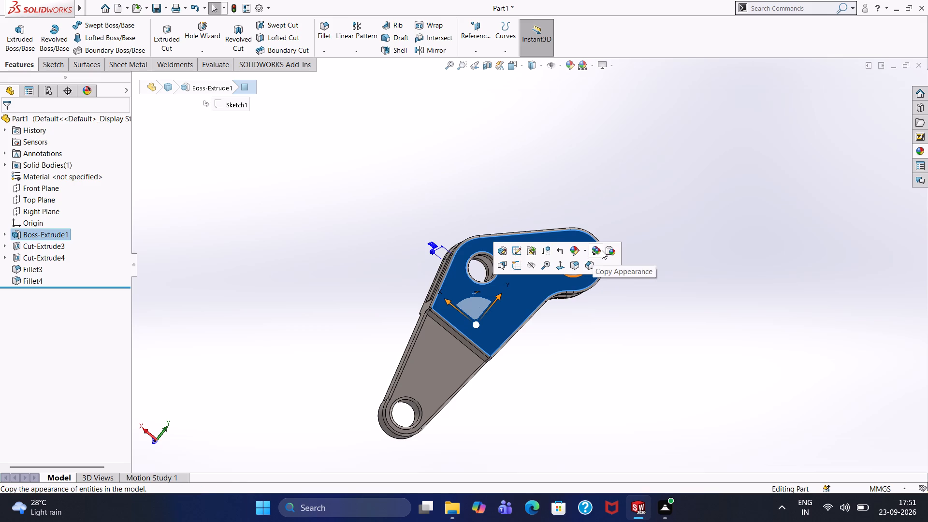
click(583, 250)
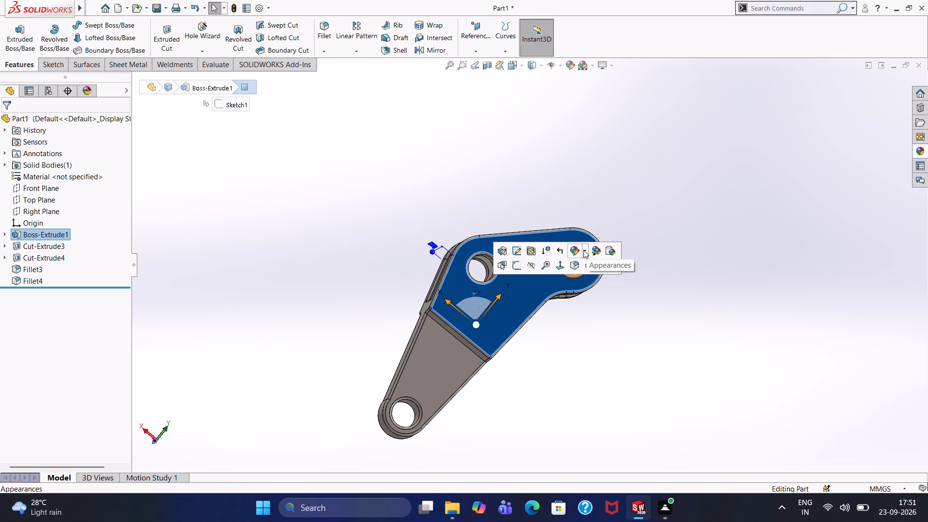
click(601, 295)
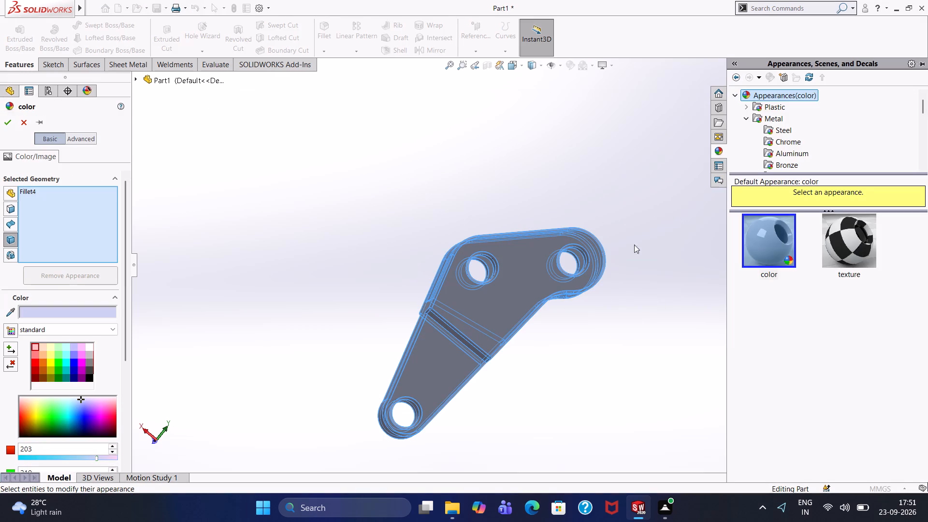
click(87, 376)
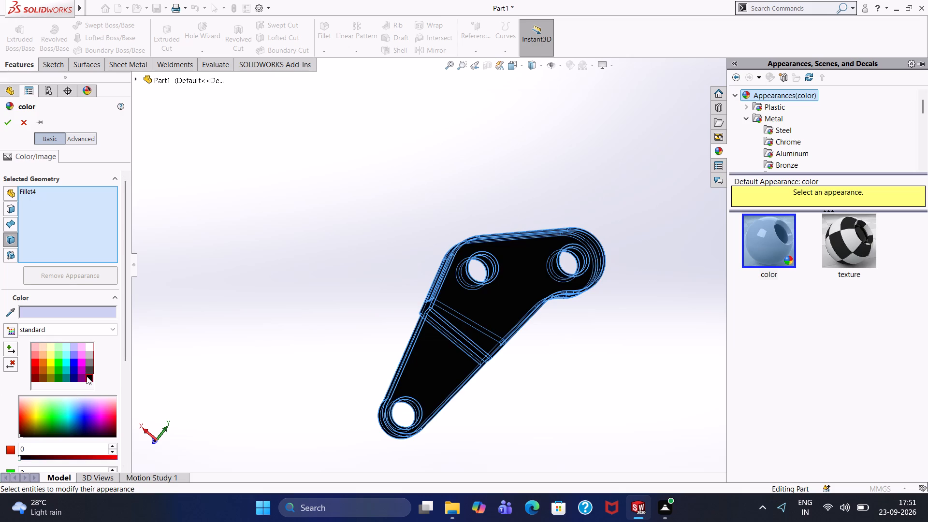
click(7, 124)
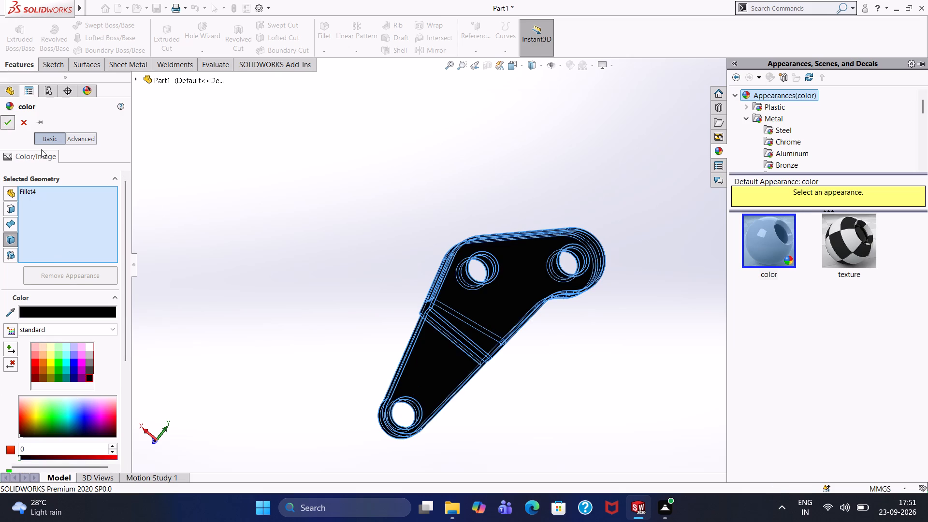
Examine the black link from several sides, finishing in the isometric view with the appearance library collapsed.
middle_drag(235, 215, 317, 282)
middle_drag(305, 224, 376, 294)
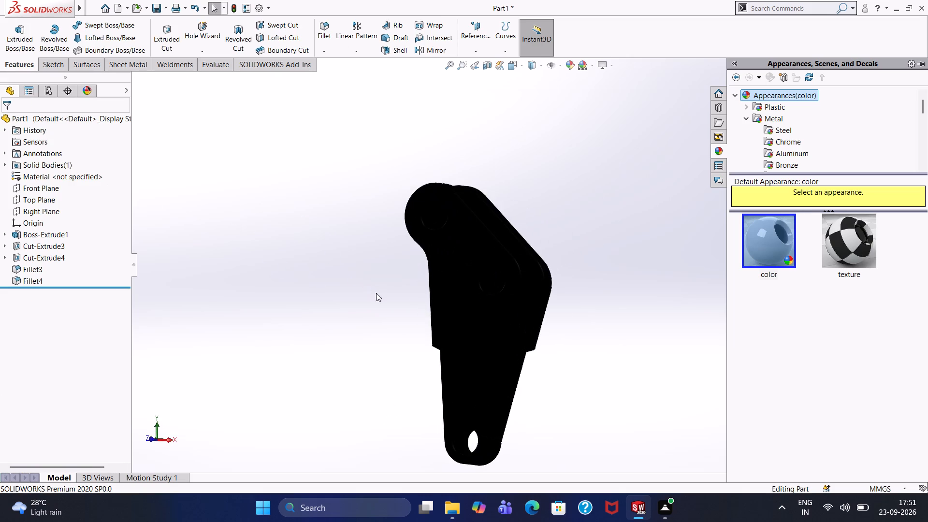
middle_drag(358, 264, 433, 354)
middle_drag(364, 222, 373, 260)
scroll(385, 264, up, 2)
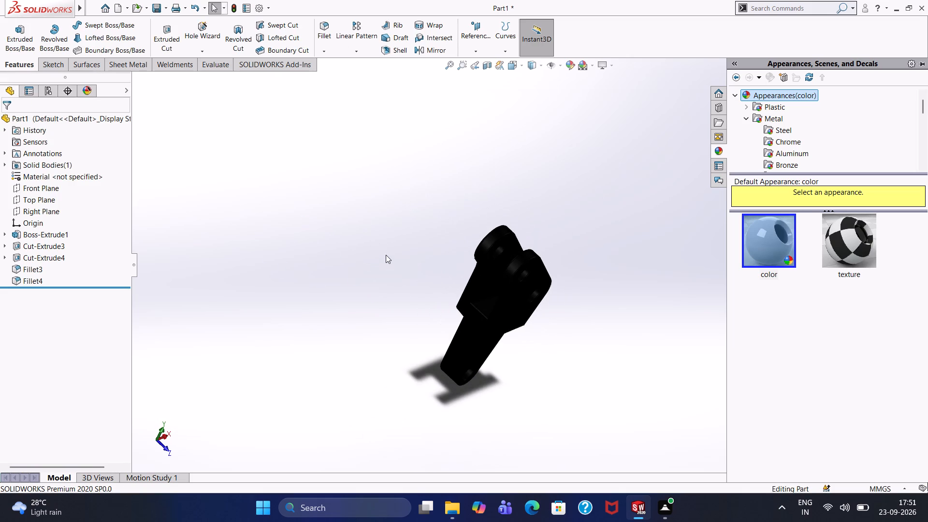
middle_drag(385, 250, 406, 252)
middle_drag(408, 244, 329, 208)
middle_drag(330, 208, 333, 214)
key(ctrl+7)
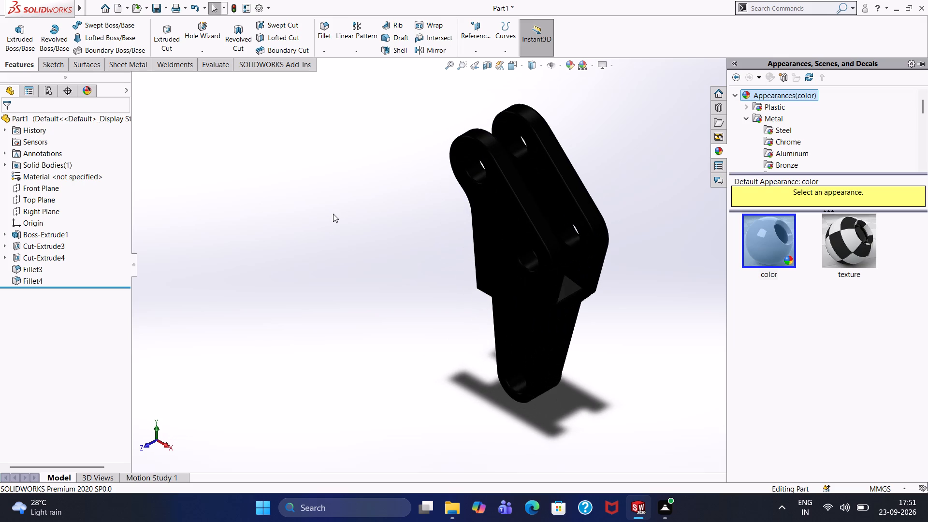
click(675, 82)
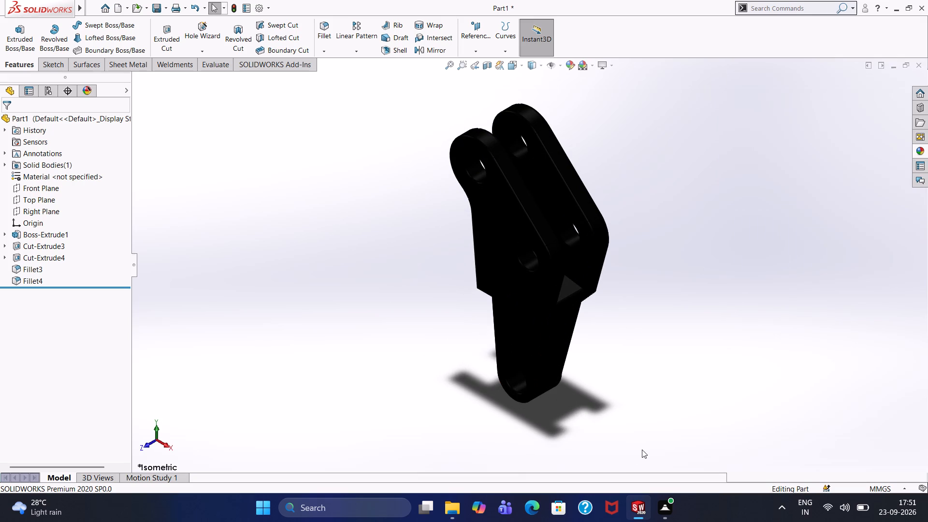
Save the part in the Downloads folder as Bucket Linkage.SLDPRT.
key(ctrl+s)
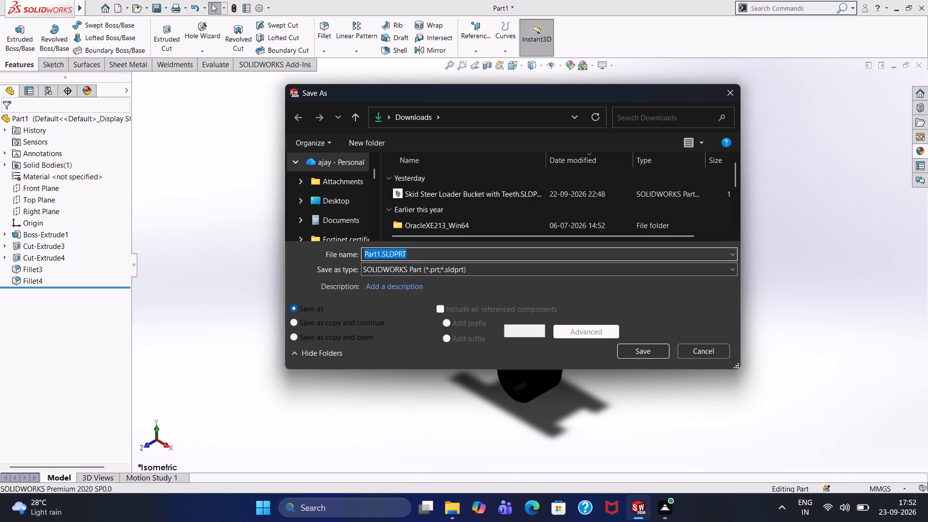
drag(379, 253, 354, 249)
key(BackSpace)
key(ctrl+v)
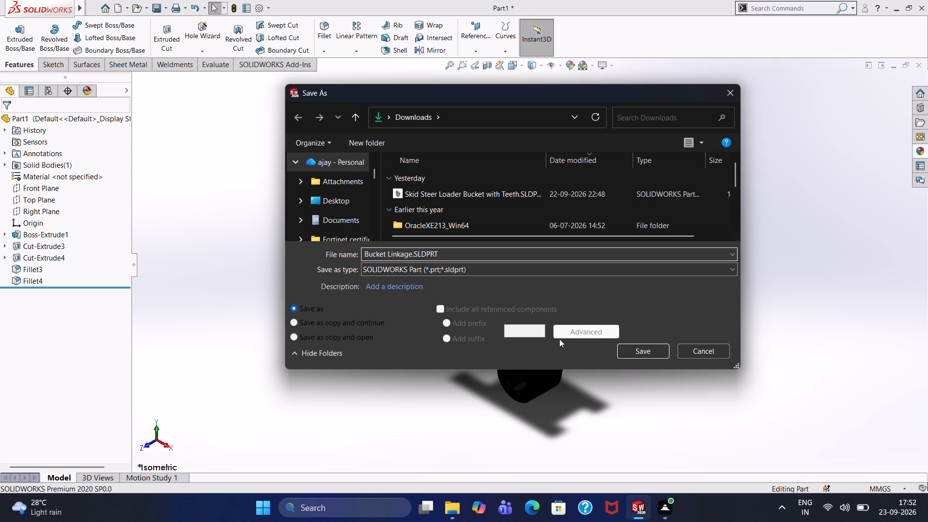
click(641, 349)
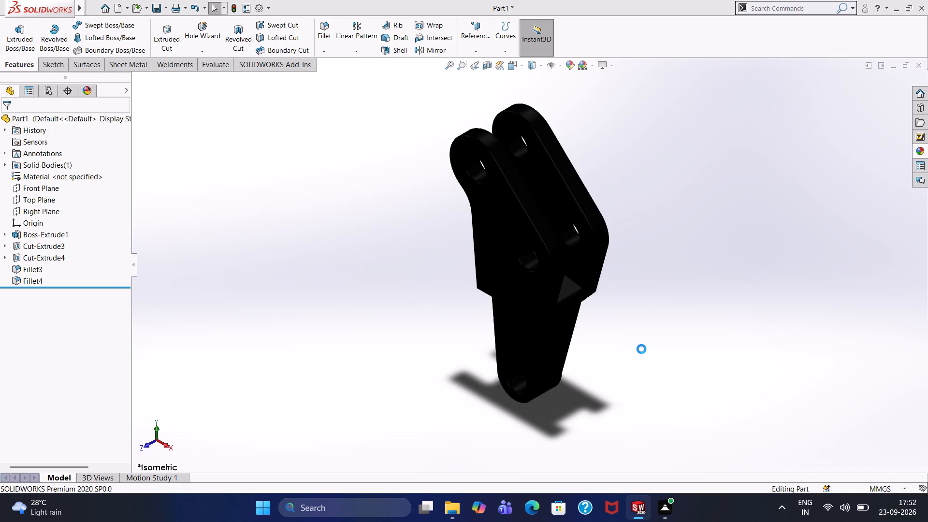